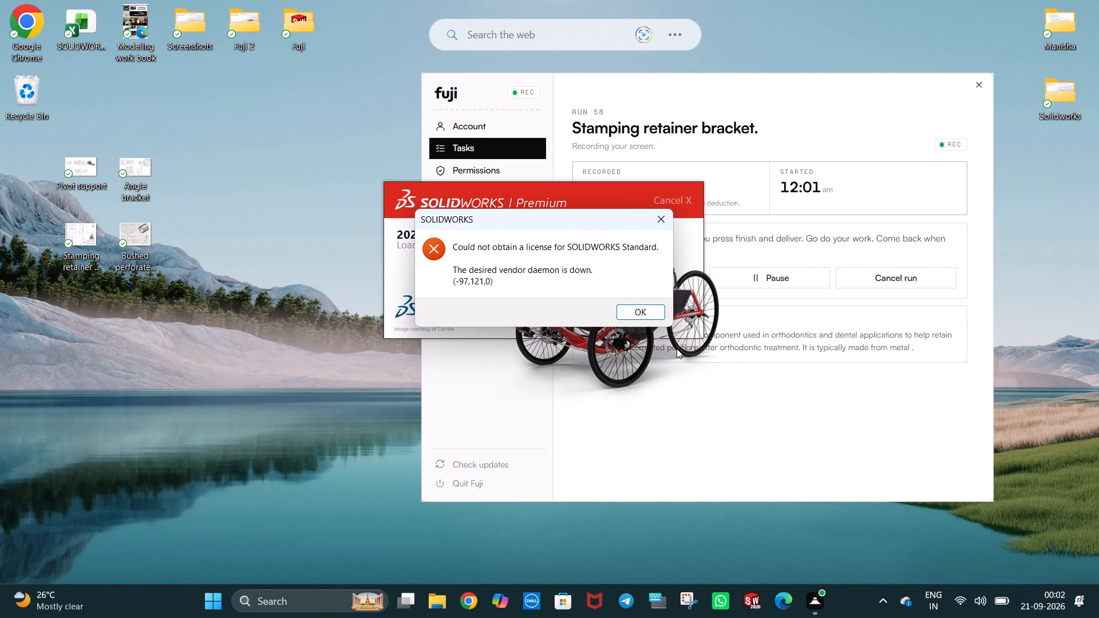
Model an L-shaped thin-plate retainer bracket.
Dismiss the SOLIDWORKS licence error dialog.
click(632, 310)
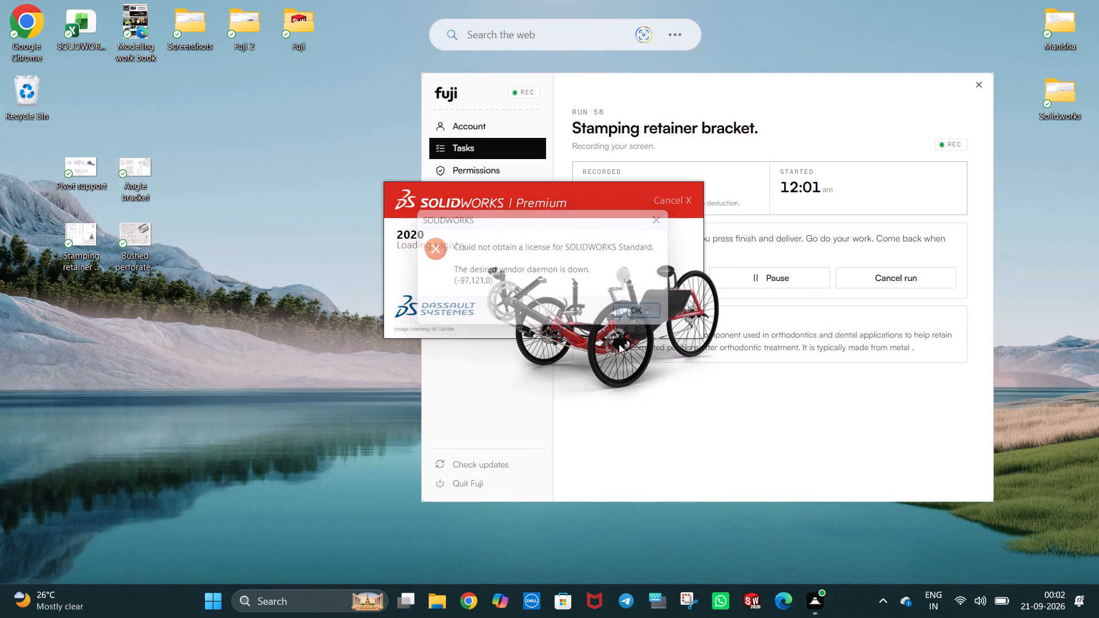
Switch to File Explorer and open the SolidWorks_Flexnet_Server folder on the OS (C:) drive.
click(434, 599)
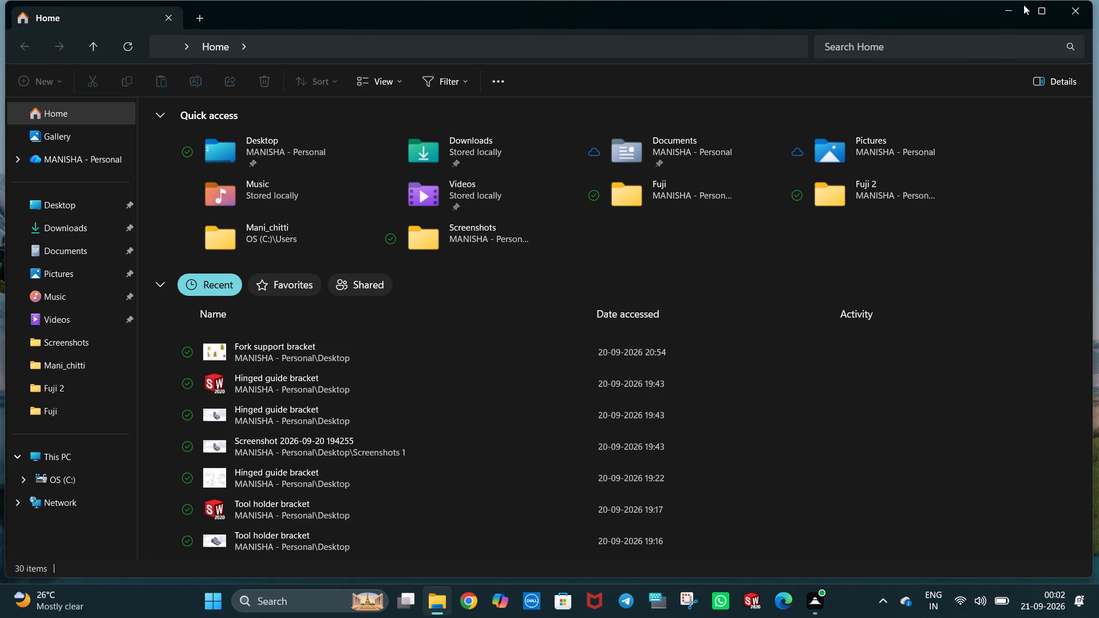
click(1013, 8)
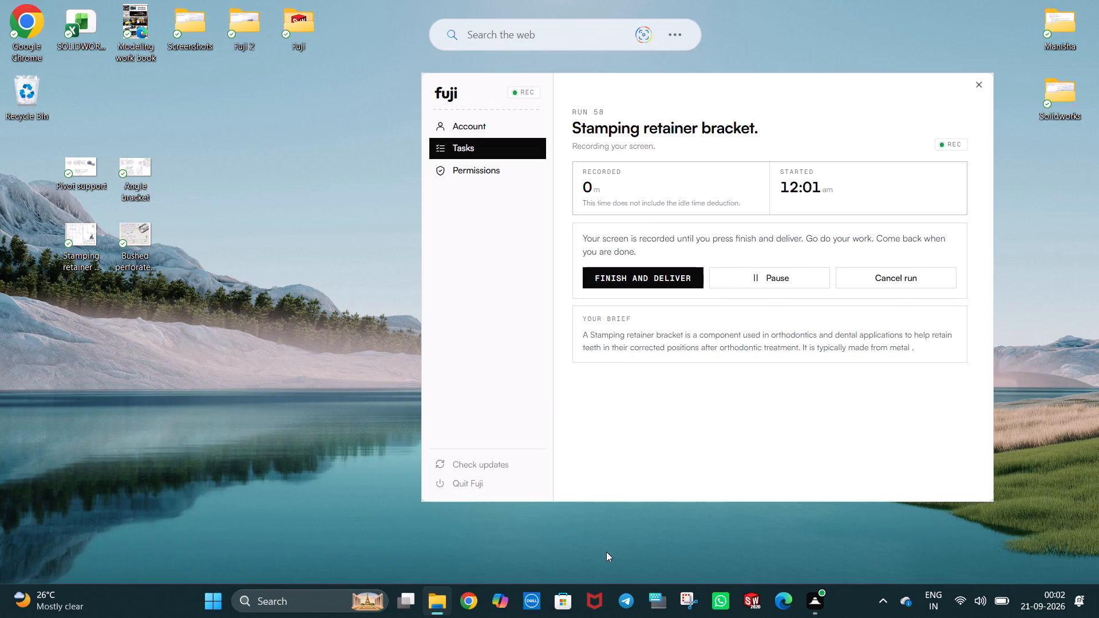
click(439, 601)
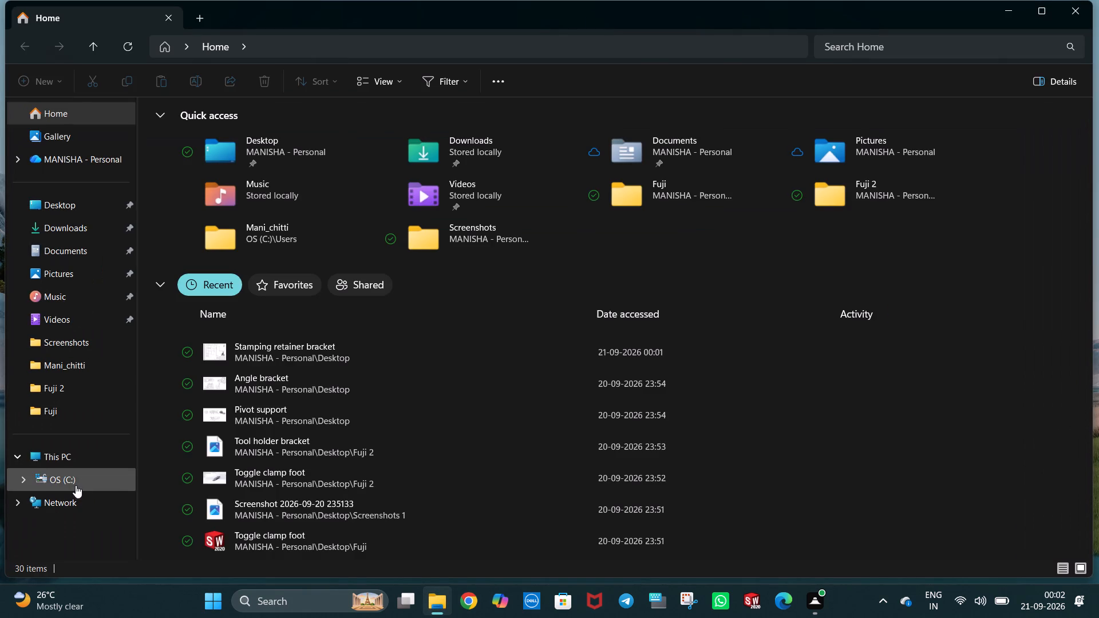
click(93, 252)
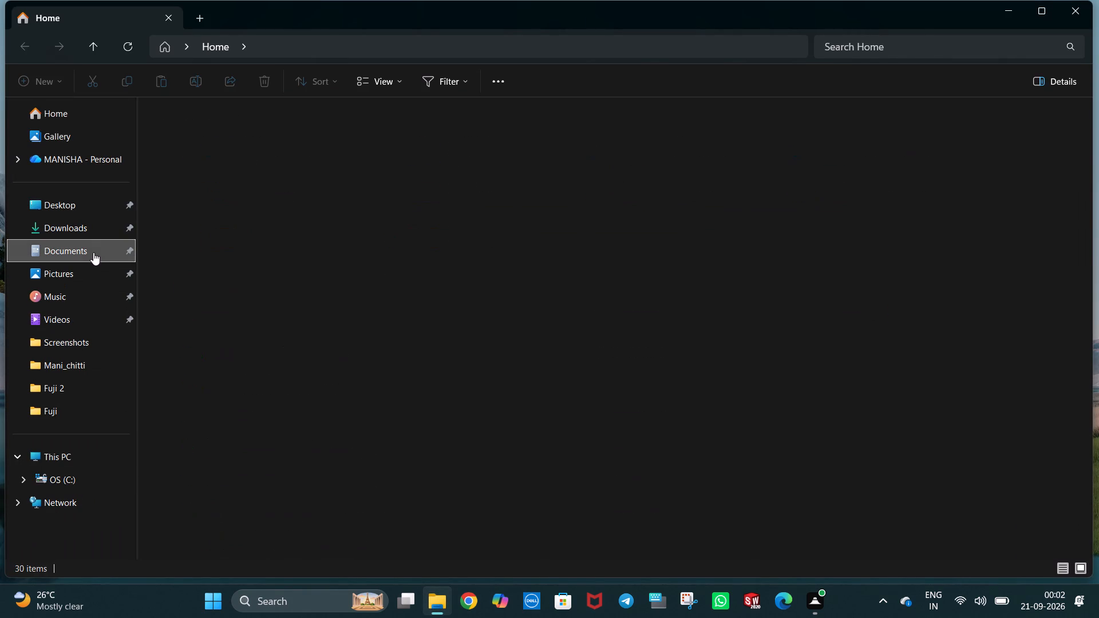
click(79, 231)
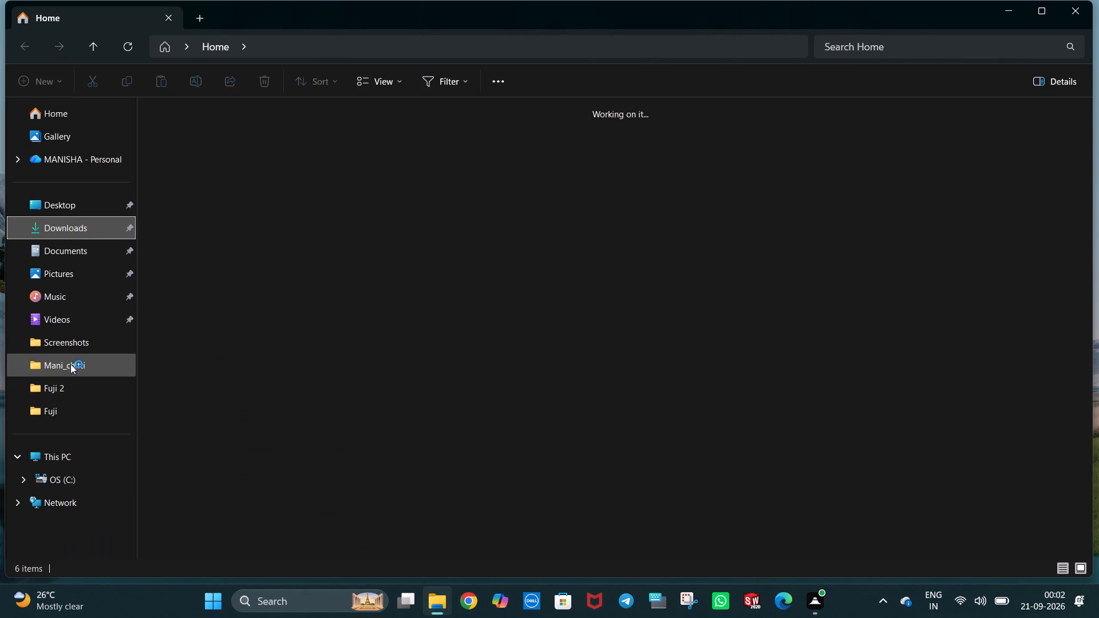
click(70, 364)
click(72, 343)
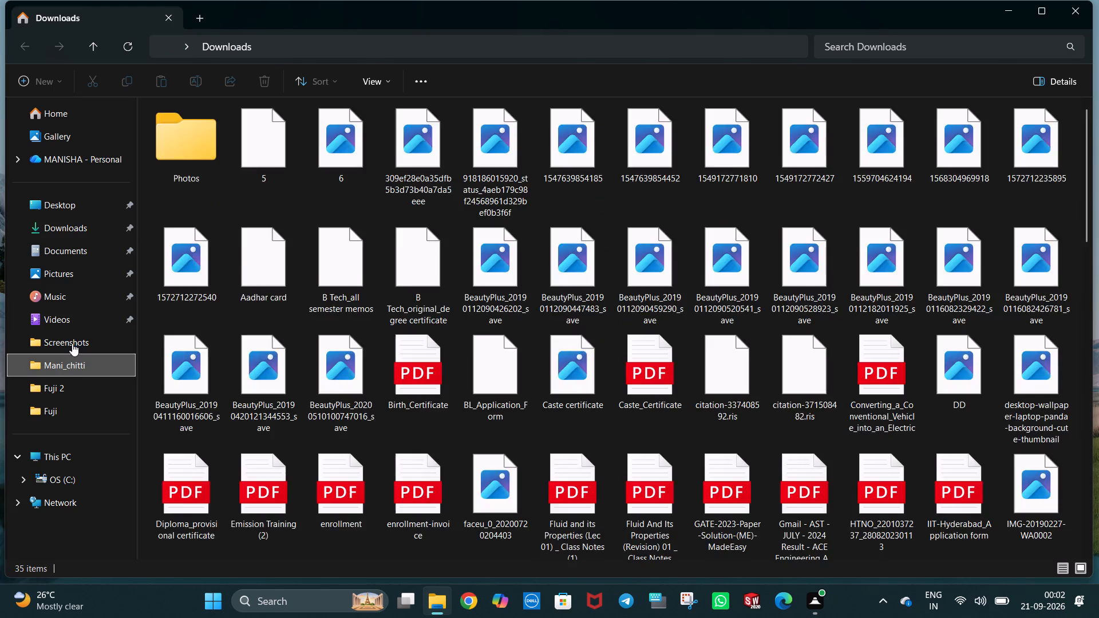
scroll(98, 304, up, 1)
click(40, 483)
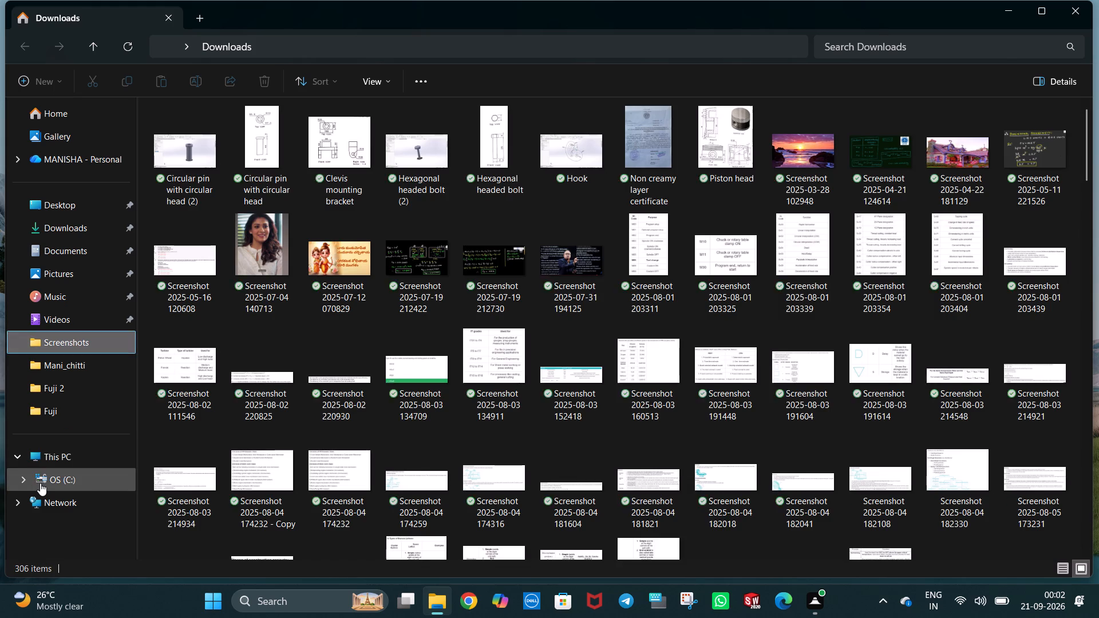
double_click(229, 362)
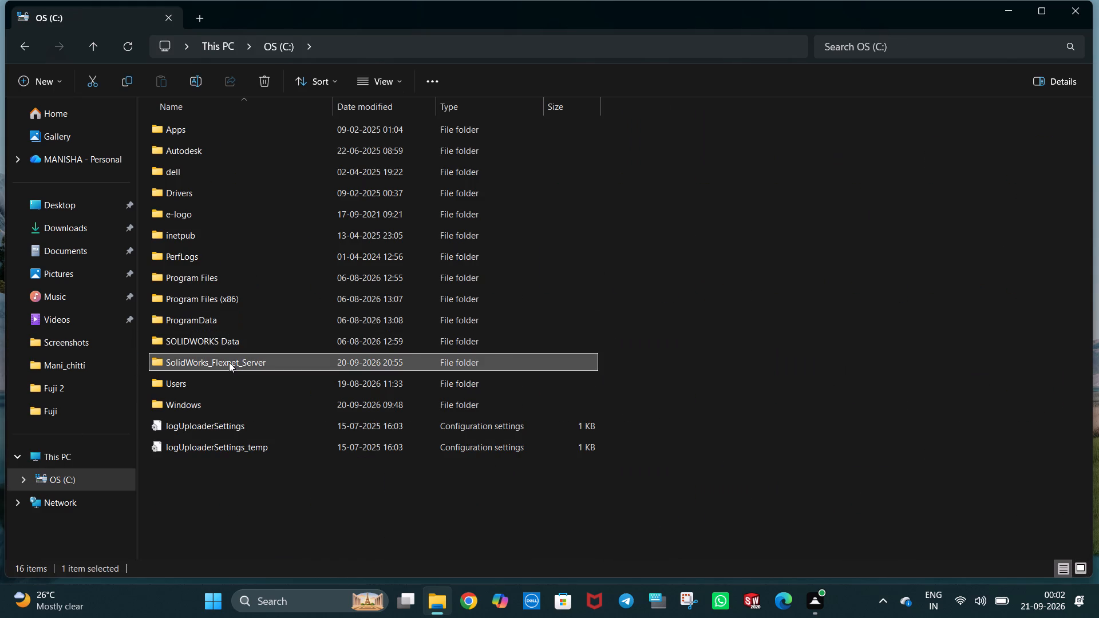
Run the server_remove batch file as administrator from the SolidWorks_Flexnet_Server folder.
right_click(288, 241)
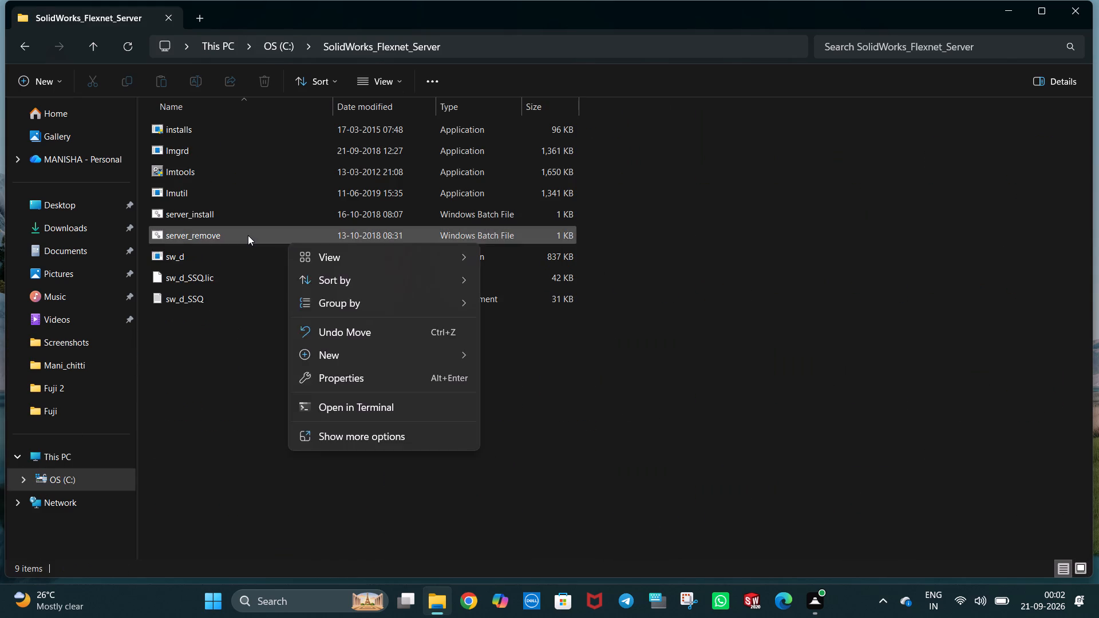
click(248, 235)
right_click(248, 235)
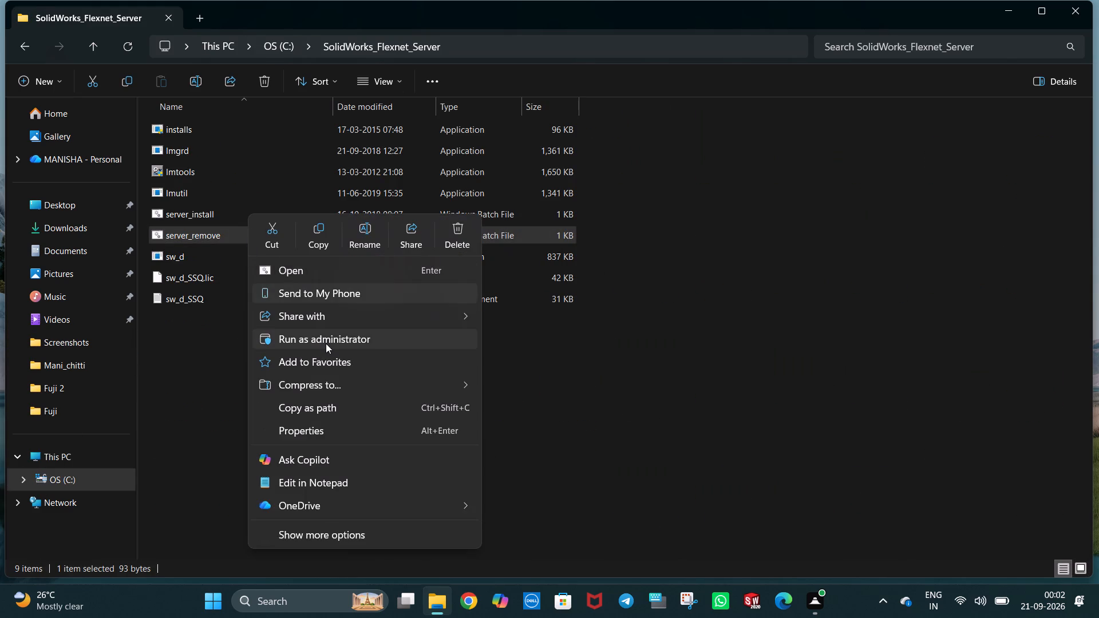
click(326, 343)
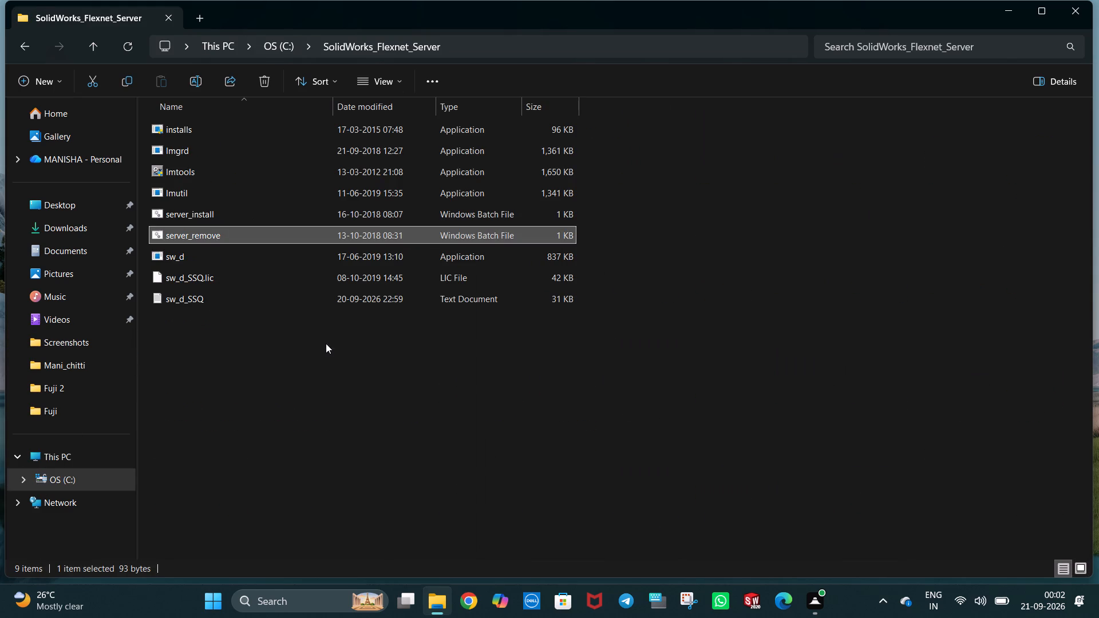
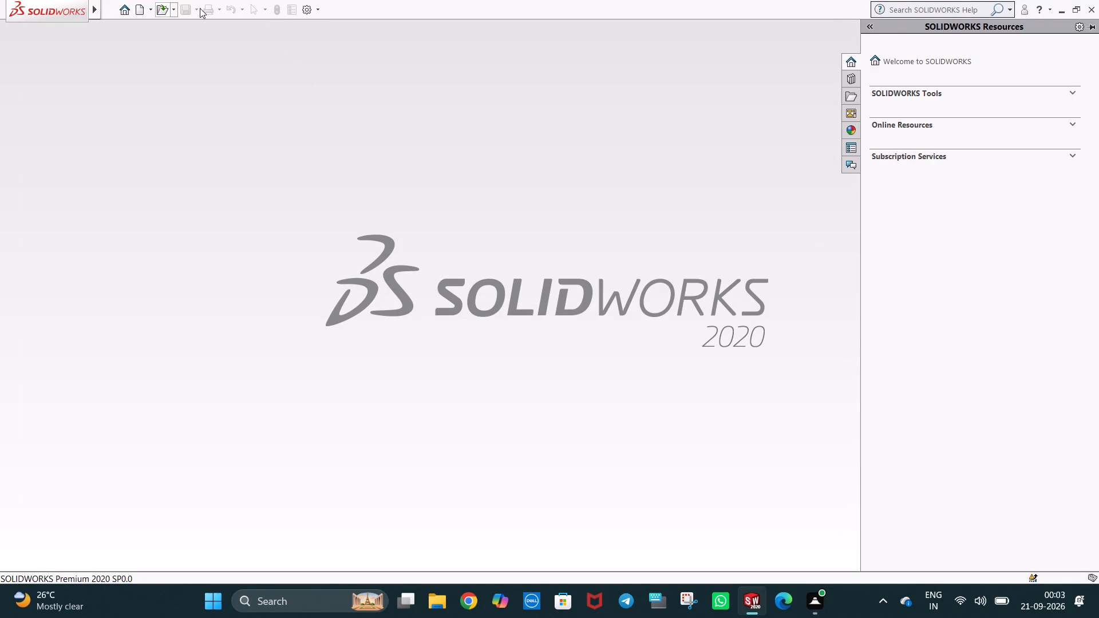
Create a new SOLIDWORKS part document.
click(139, 7)
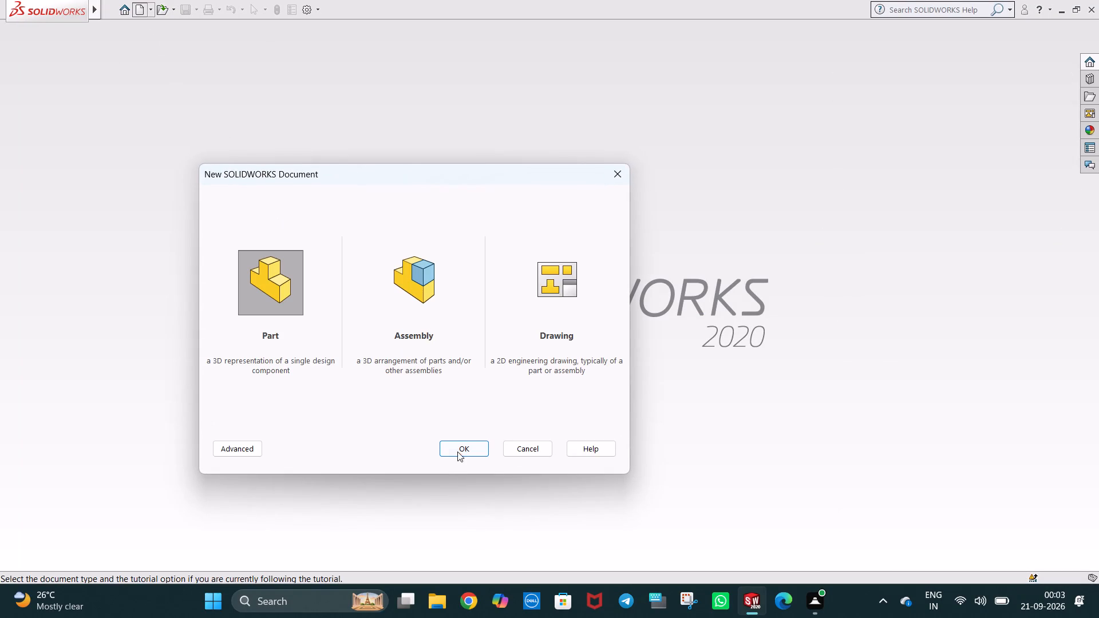
click(457, 451)
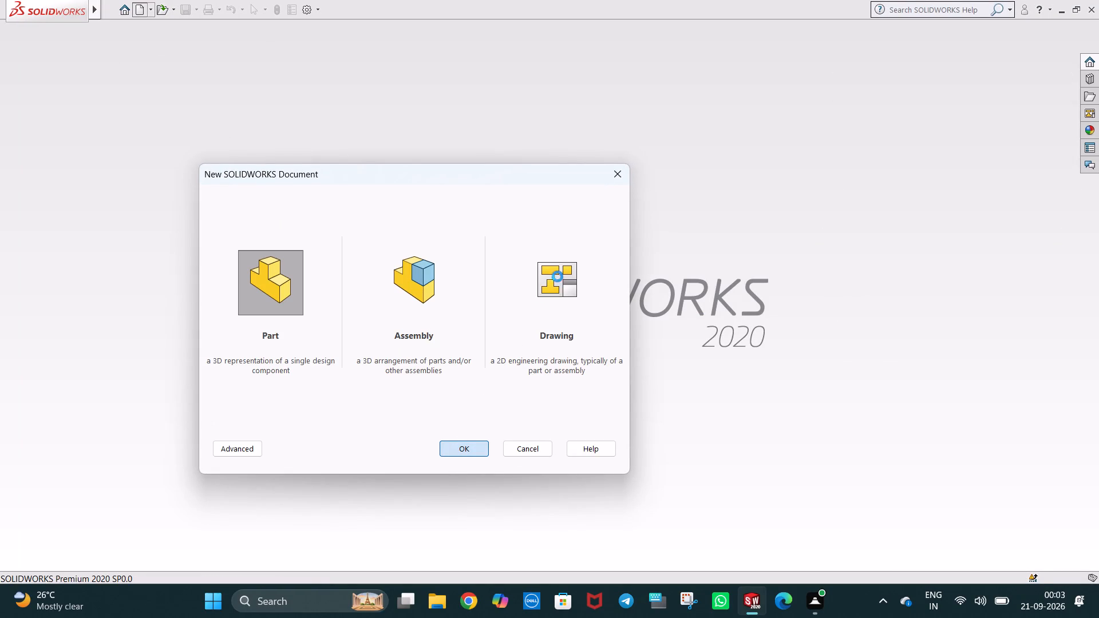
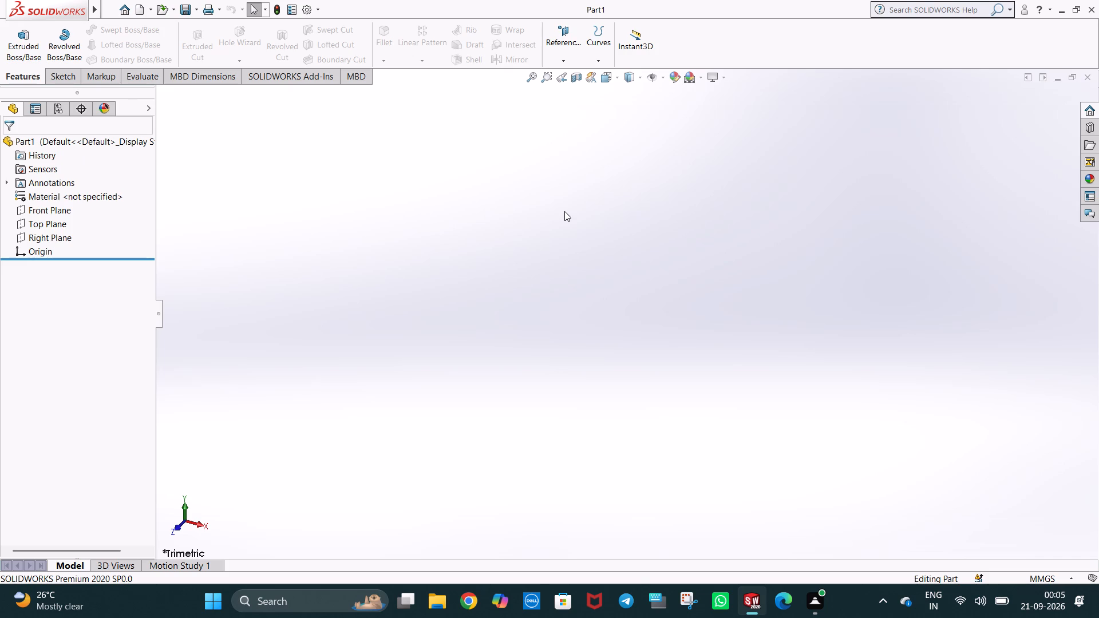
Start a new sketch on the Front Plane.
click(54, 208)
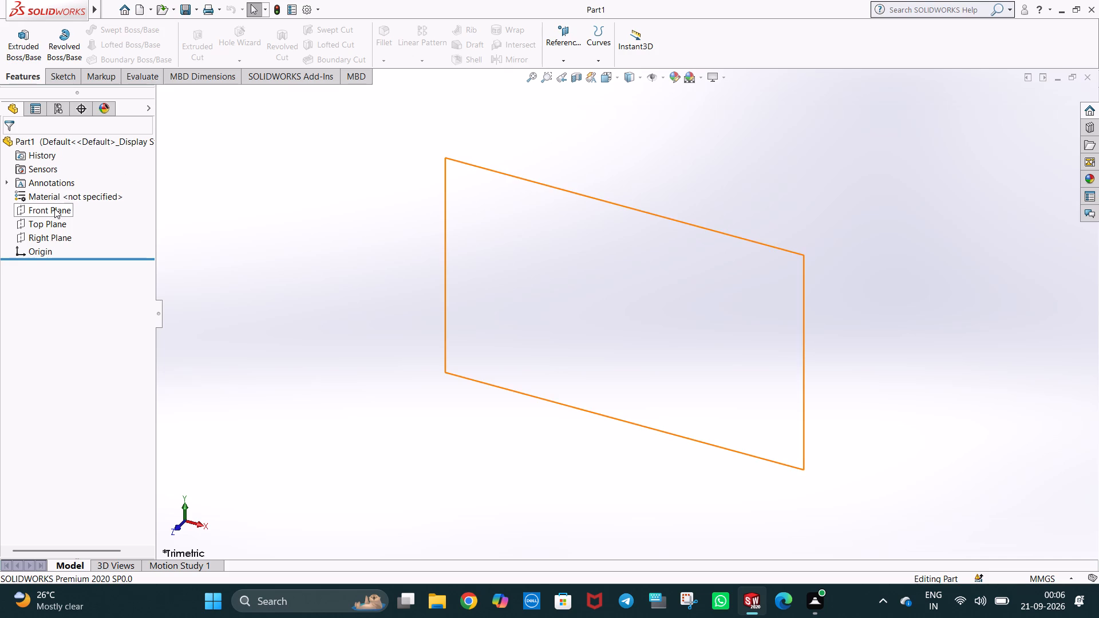
click(61, 196)
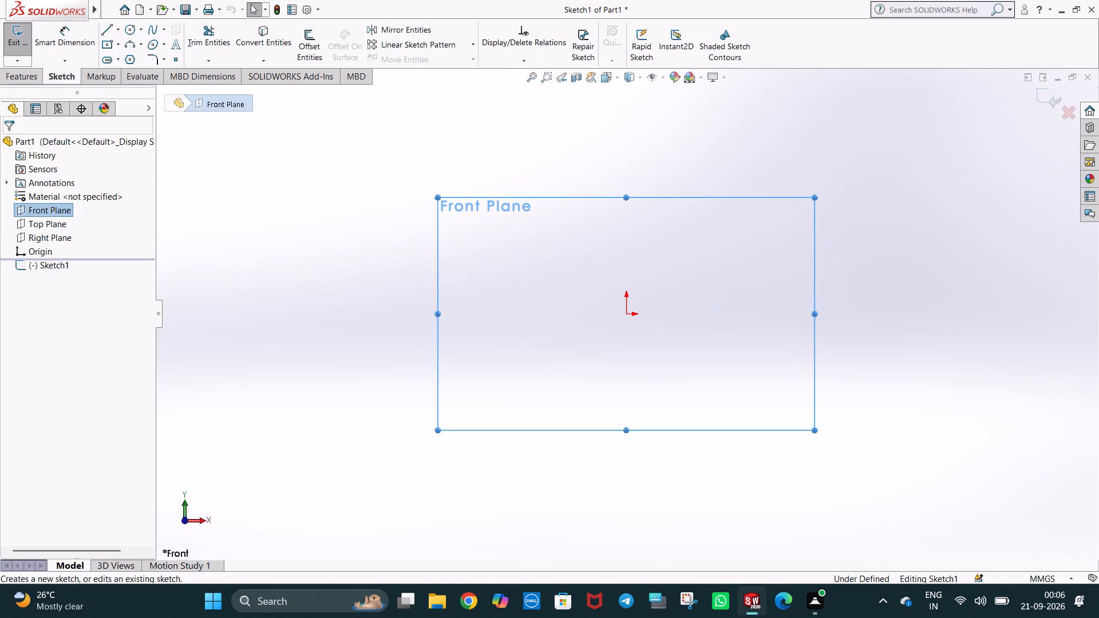
Sketch a horizontal line about 101 mm long, starting at the origin and running in the positive X direction.
click(110, 29)
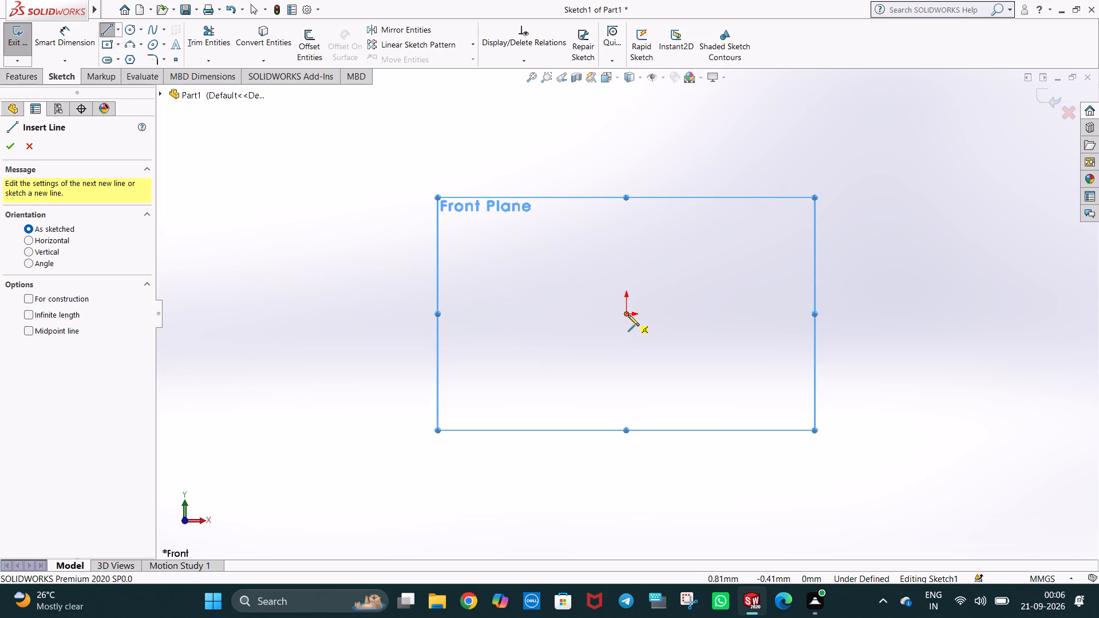
click(626, 314)
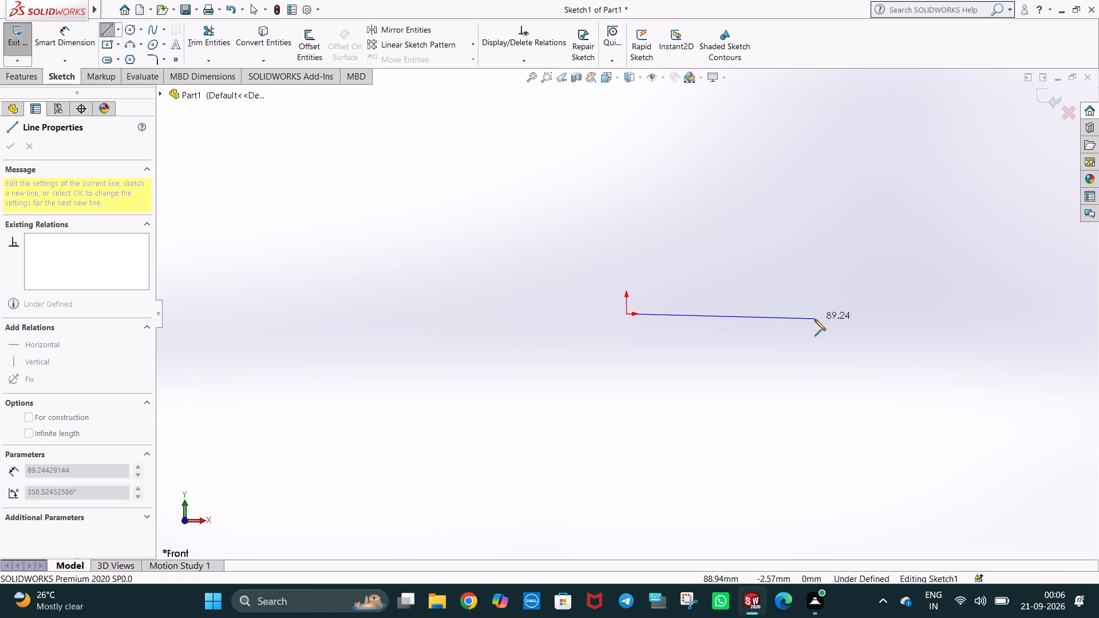
click(840, 314)
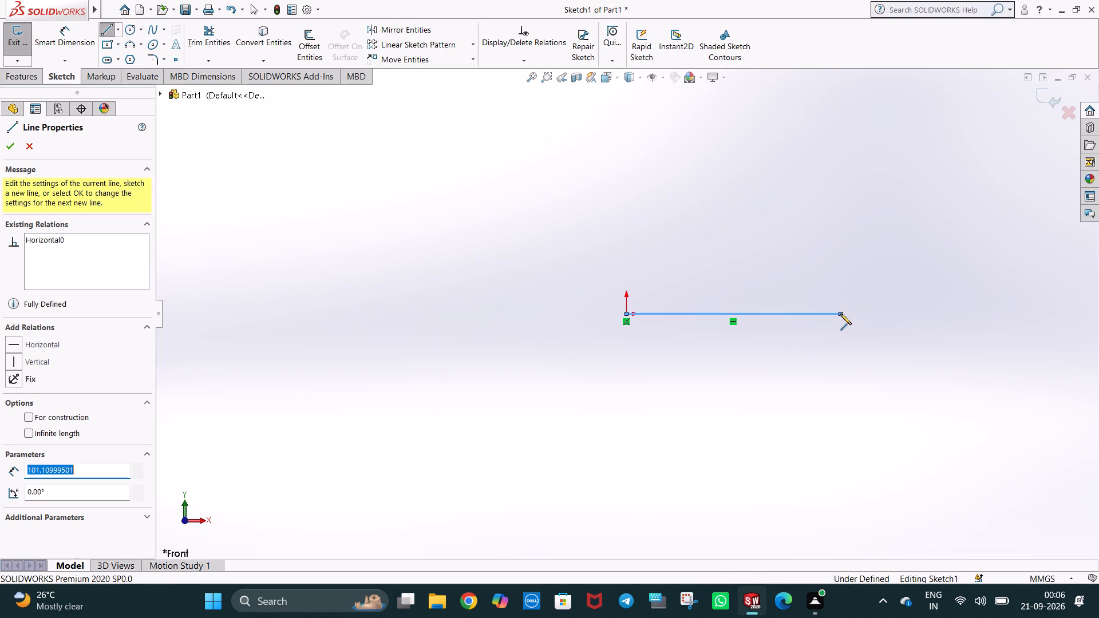
text(98\)
key(Return)
key(Escape)
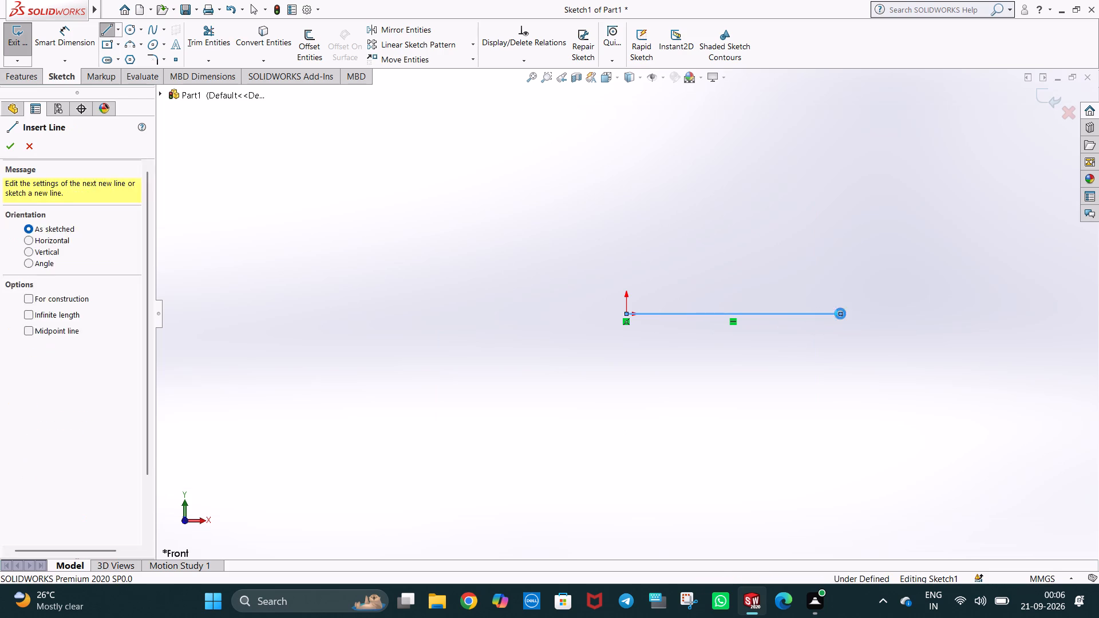
Set the horizontal line's length to 98 mm.
click(714, 307)
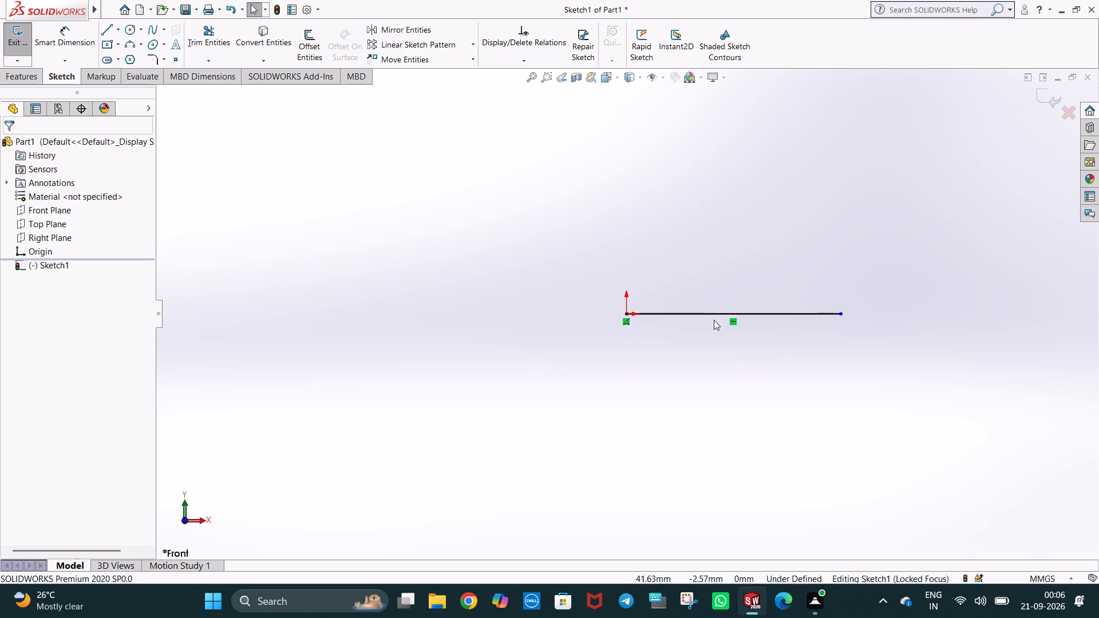
click(715, 314)
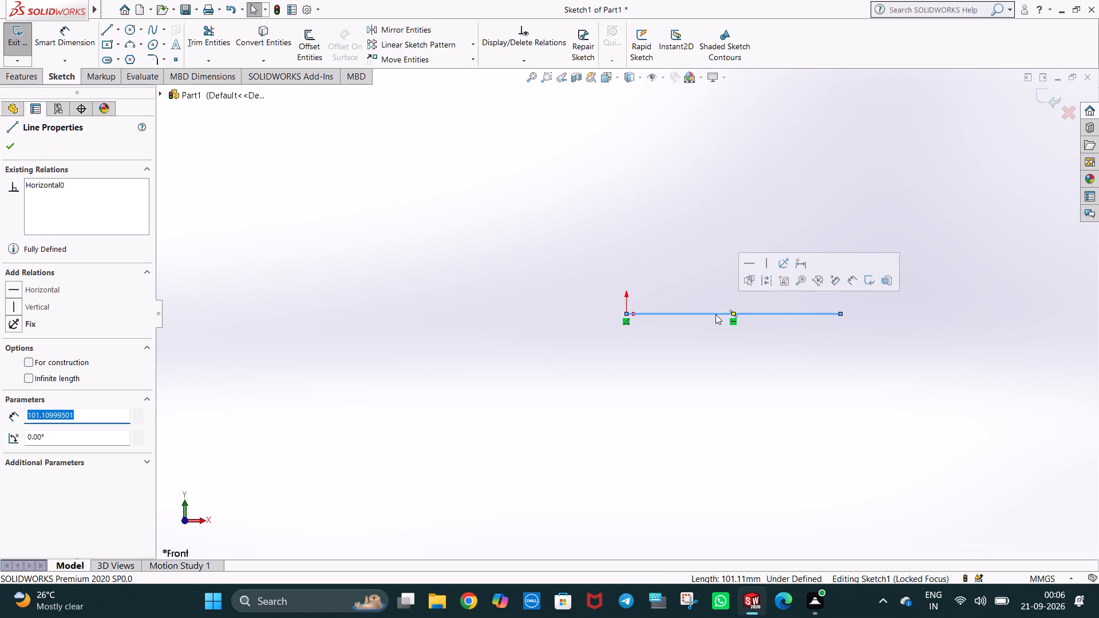
text(98)
key(Return)
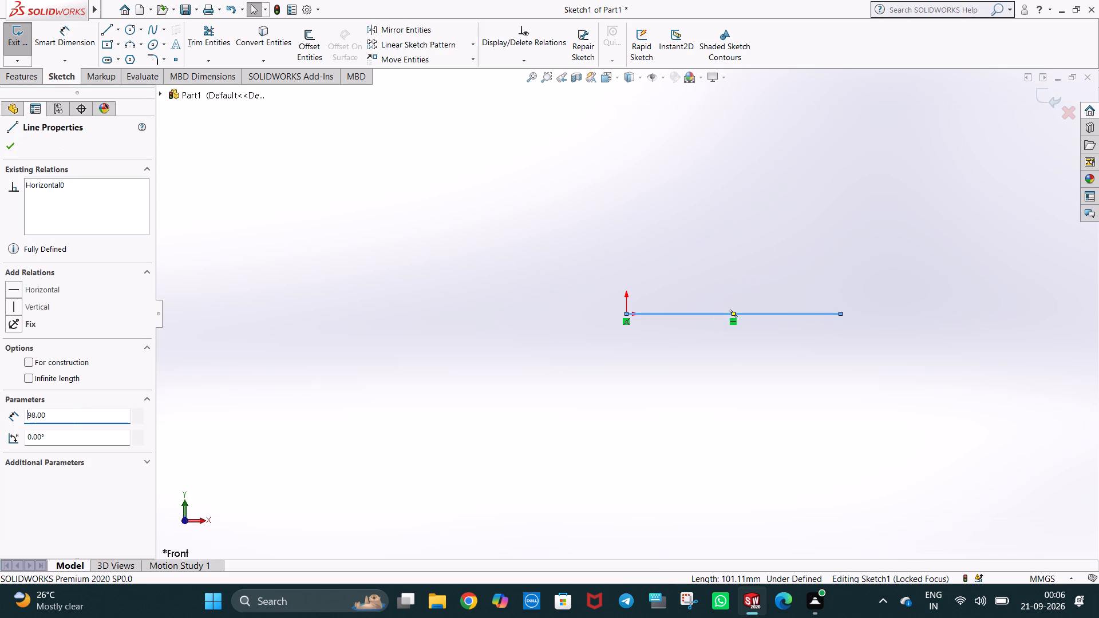
key(Escape)
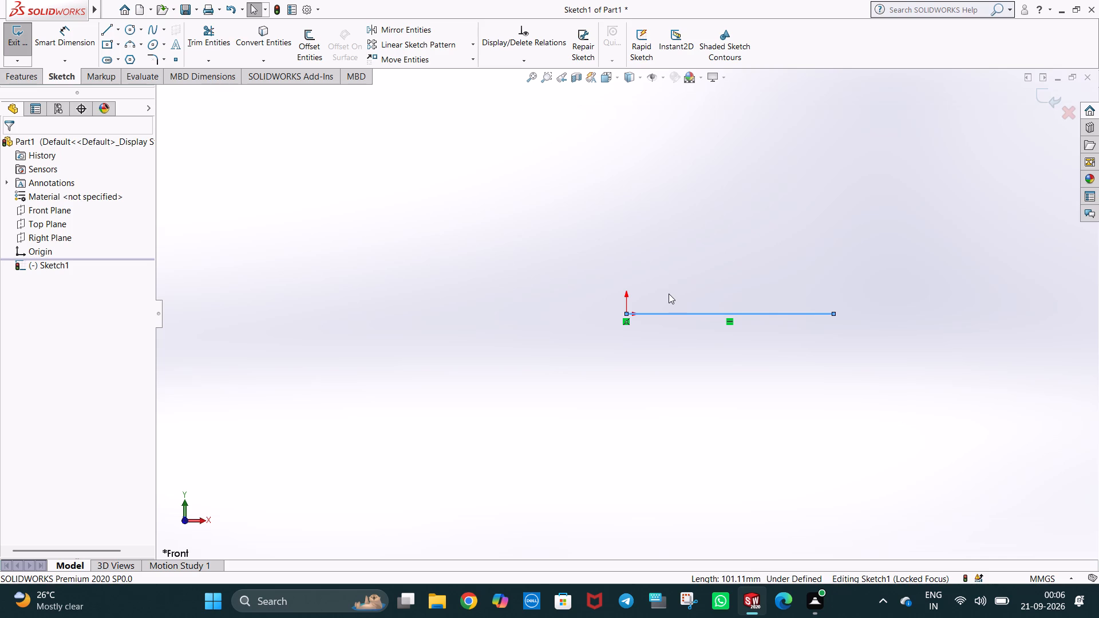
click(657, 272)
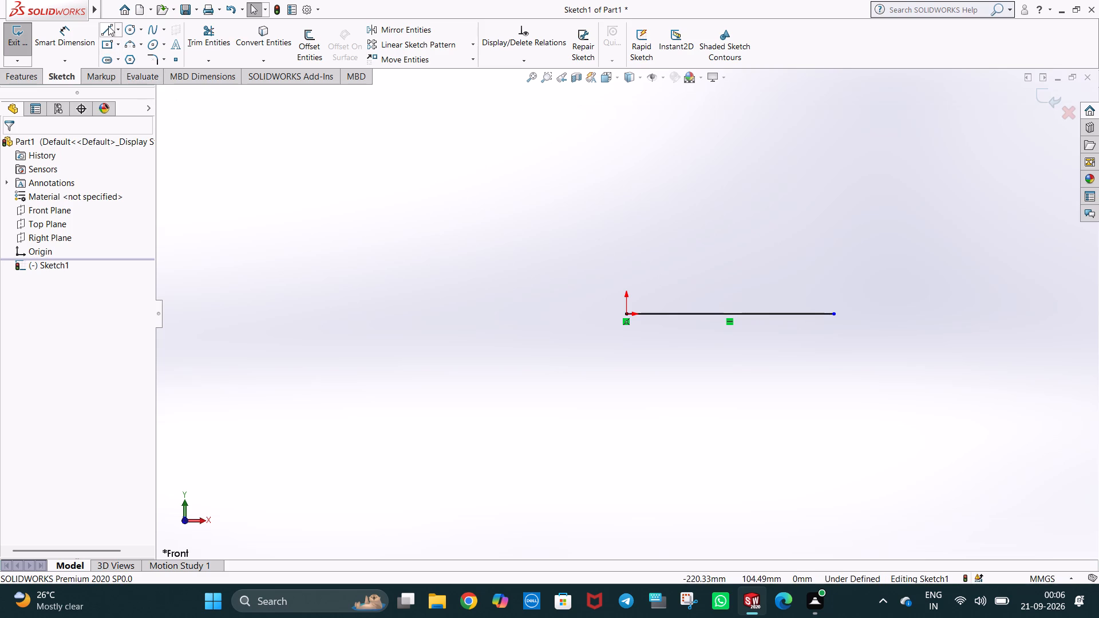
Sketch a 2 mm vertical line upward from the free end of the 98 mm line.
click(108, 26)
click(833, 314)
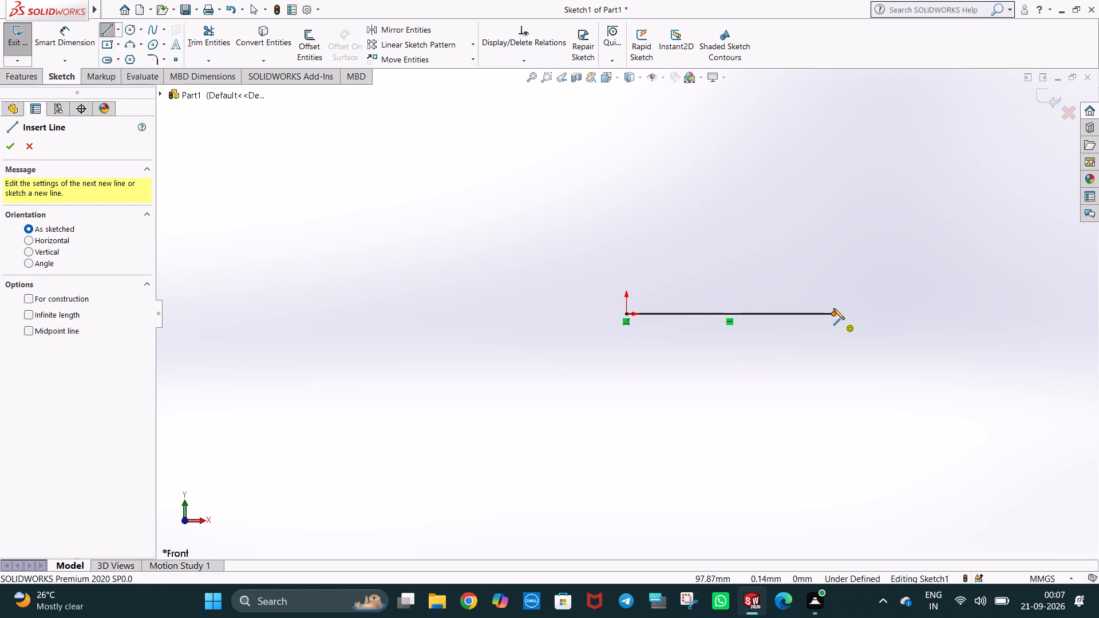
click(832, 303)
key(2)
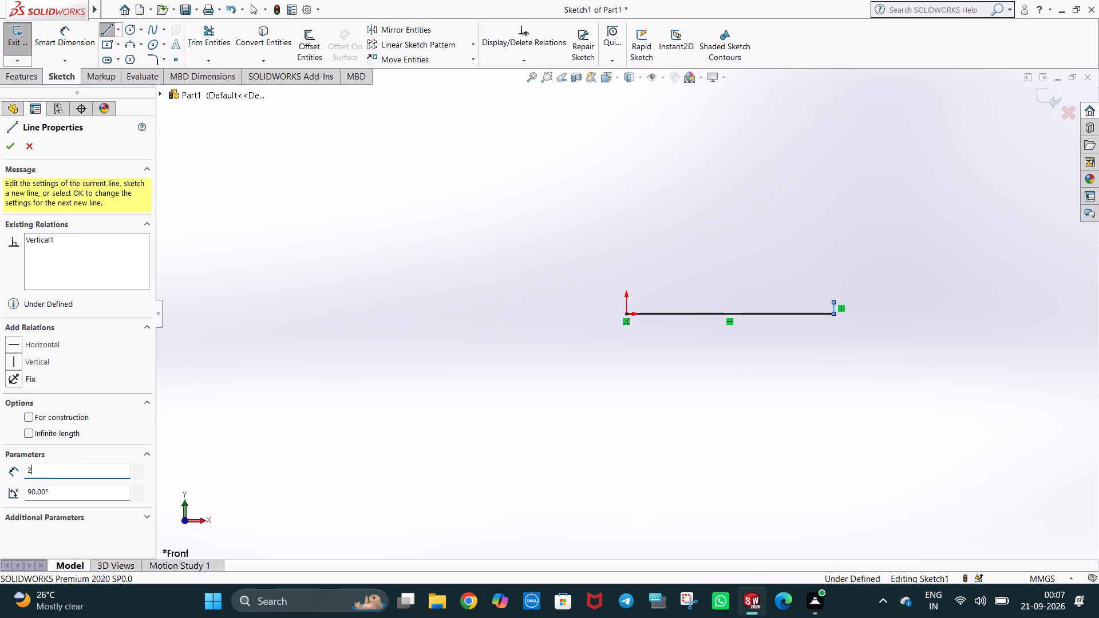
key(Return)
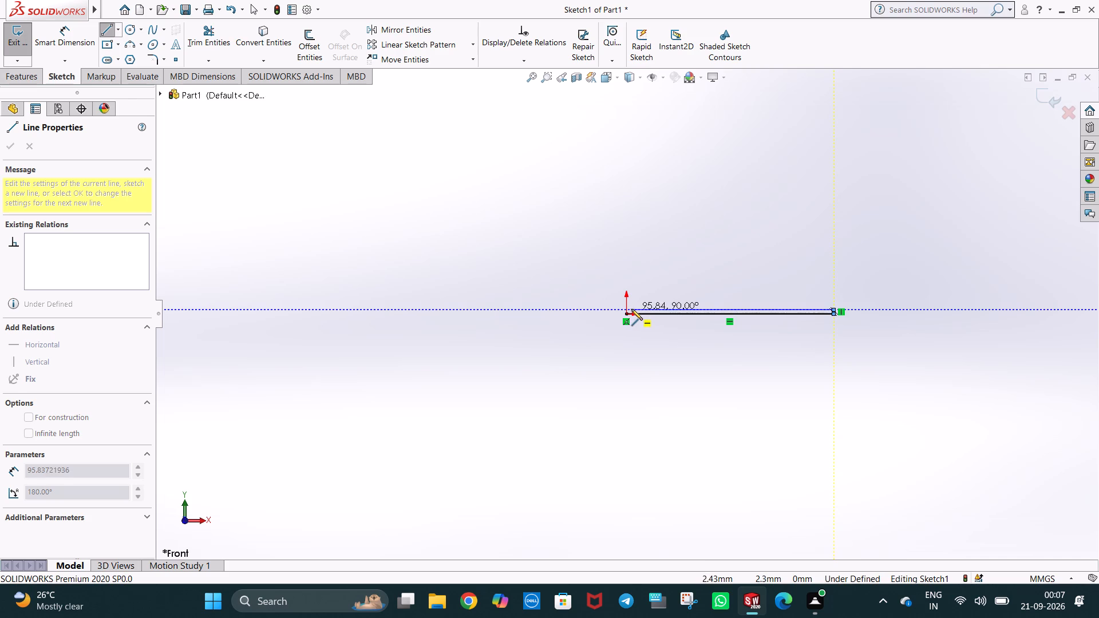
Sketch a 96 mm horizontal line from the top of the 2 mm line back toward the origin.
click(631, 309)
text(96)
key(Return)
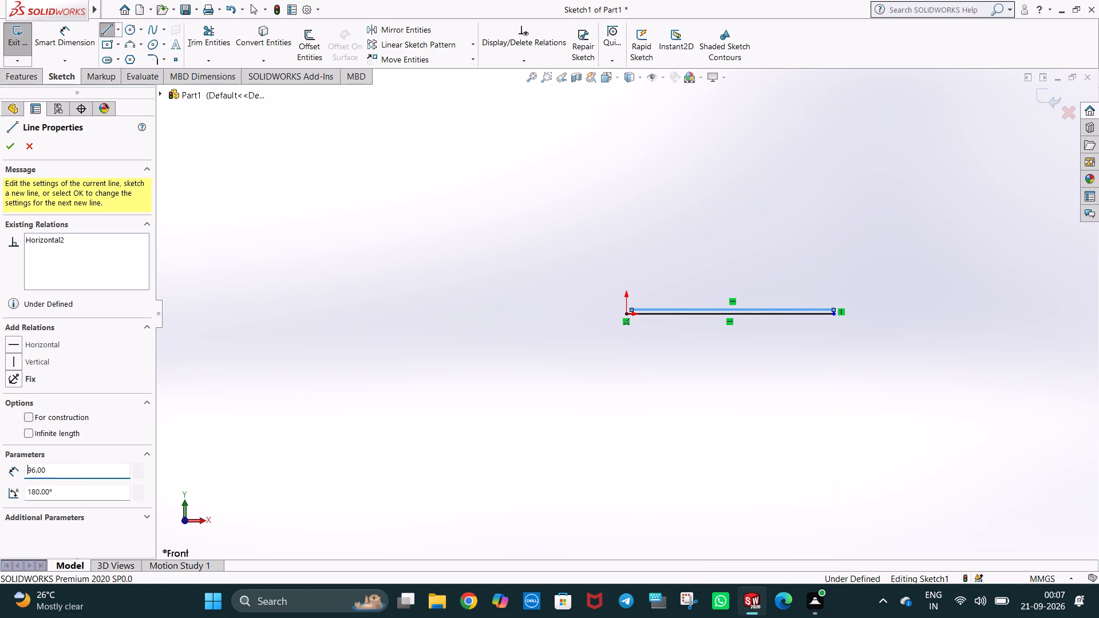
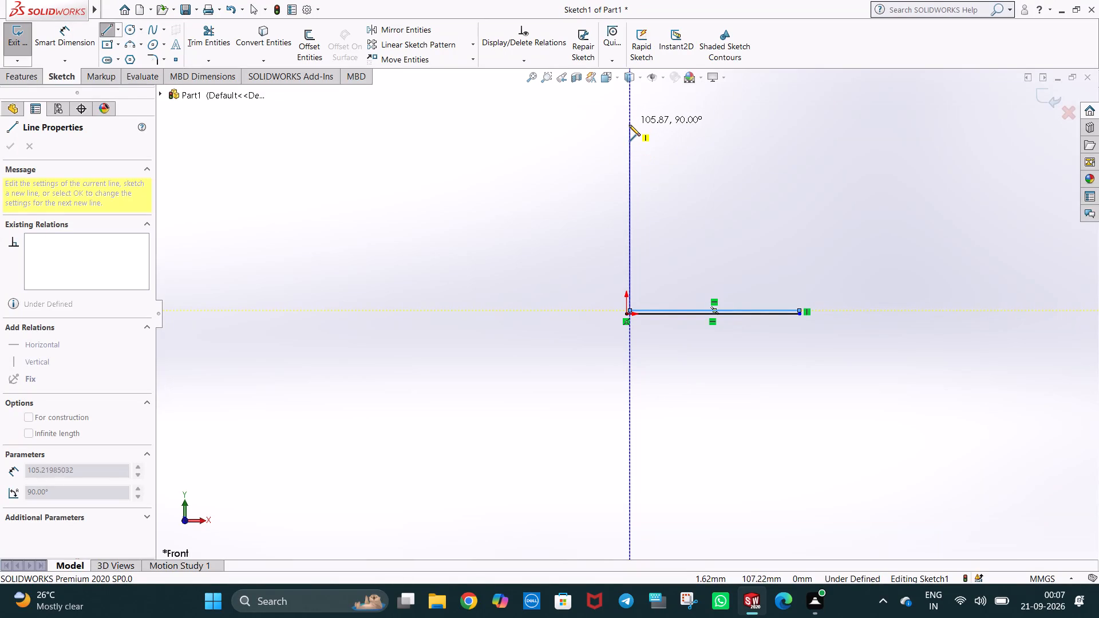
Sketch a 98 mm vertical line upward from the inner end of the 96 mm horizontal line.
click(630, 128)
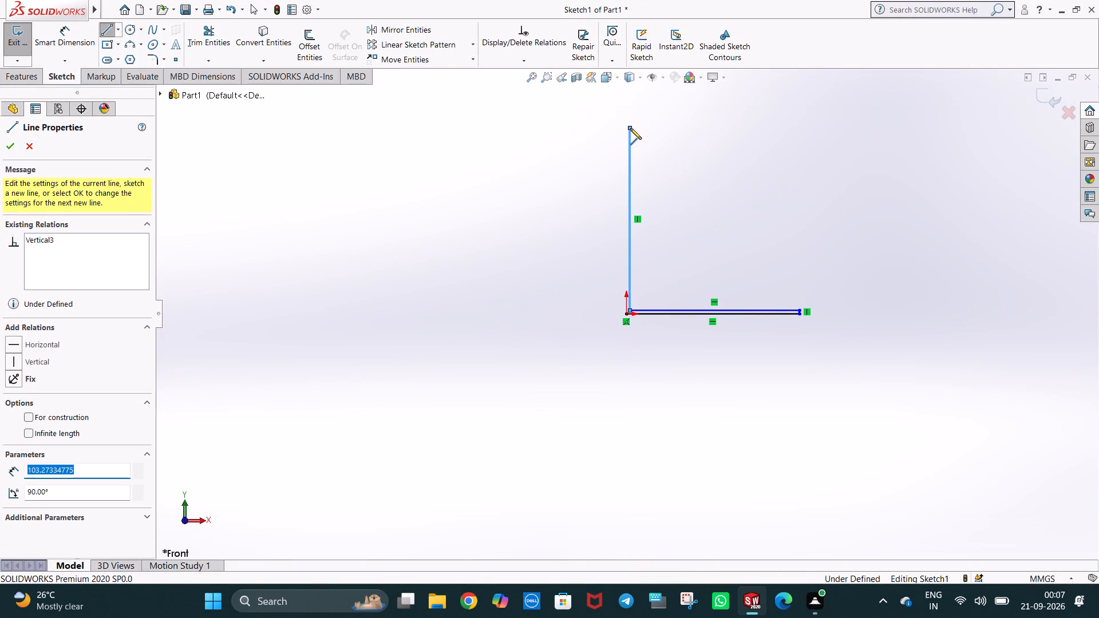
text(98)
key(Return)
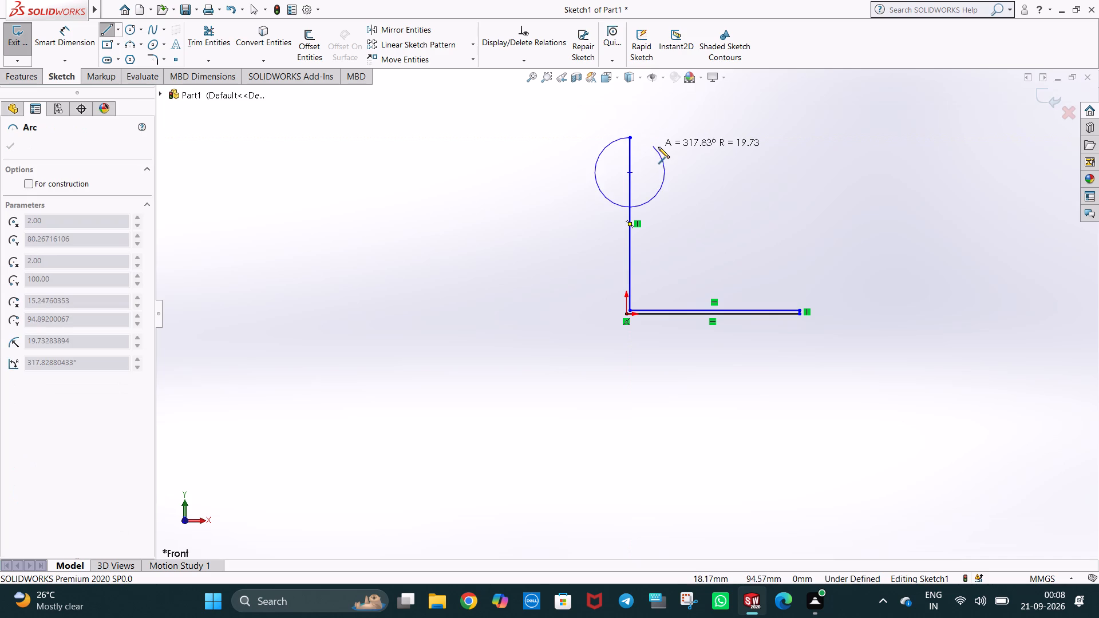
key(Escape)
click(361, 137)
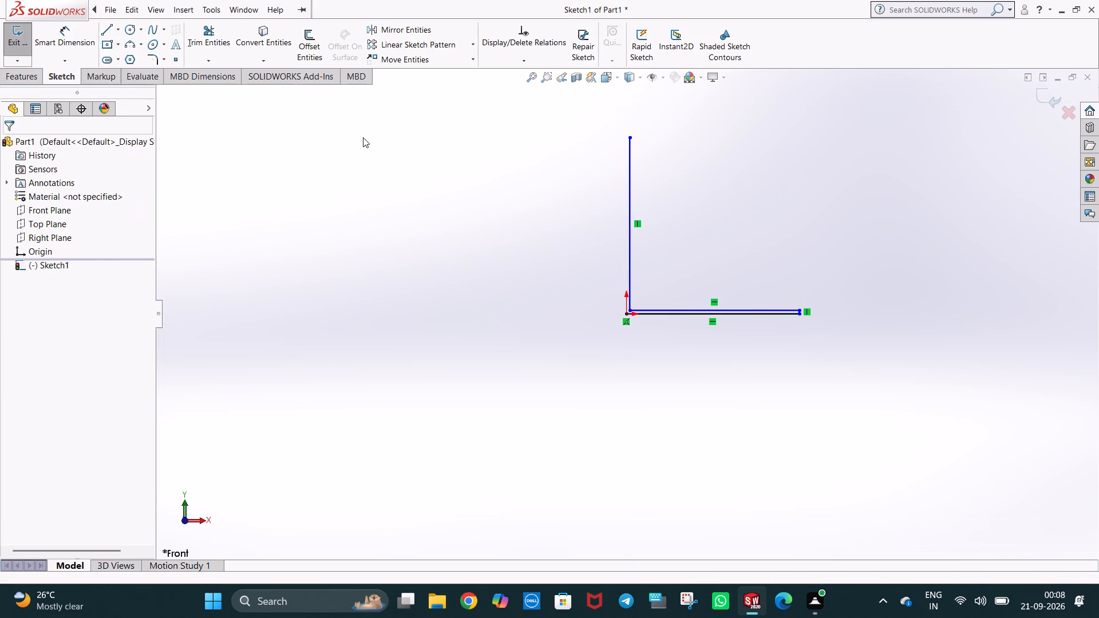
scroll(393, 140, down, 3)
Sketch a 100 mm vertical line up from the origin and join its top to the inner vertical line with a short horizontal line.
click(105, 31)
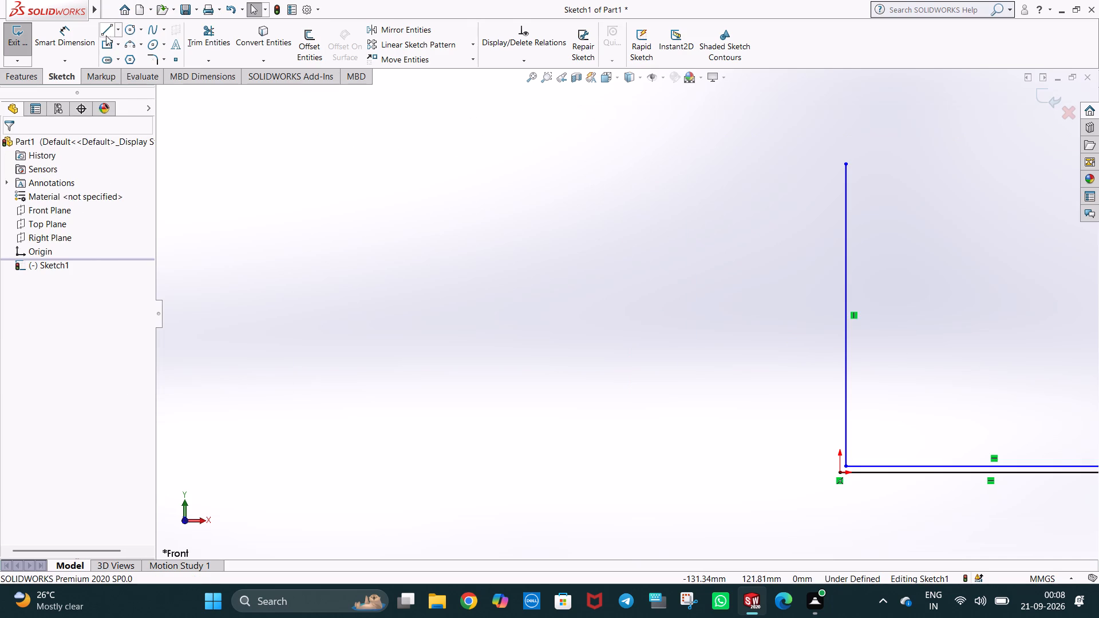
click(839, 472)
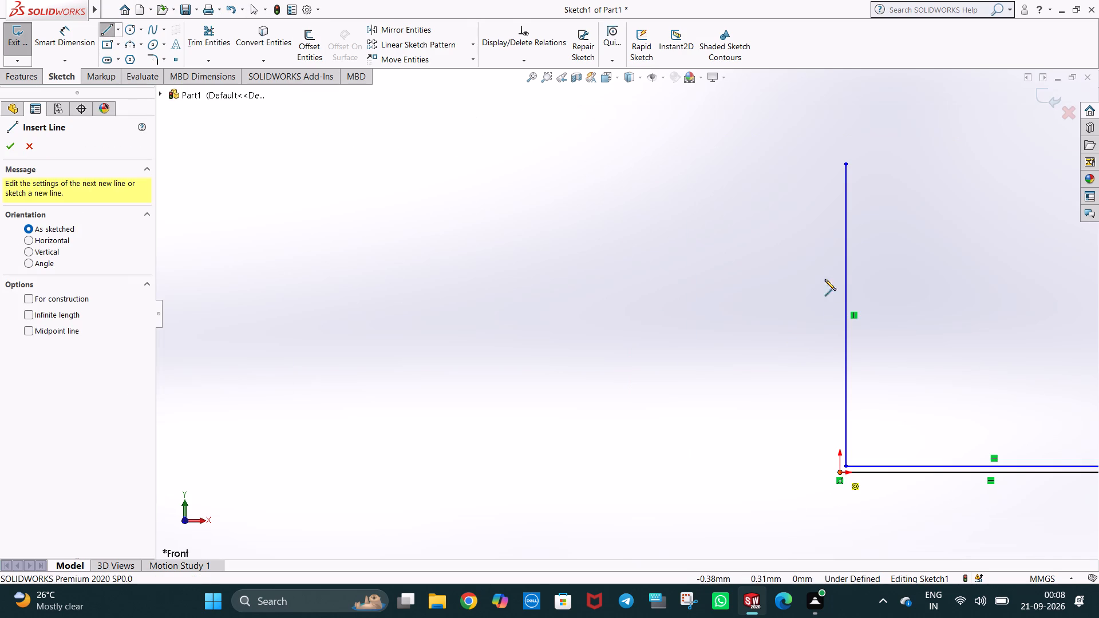
click(839, 163)
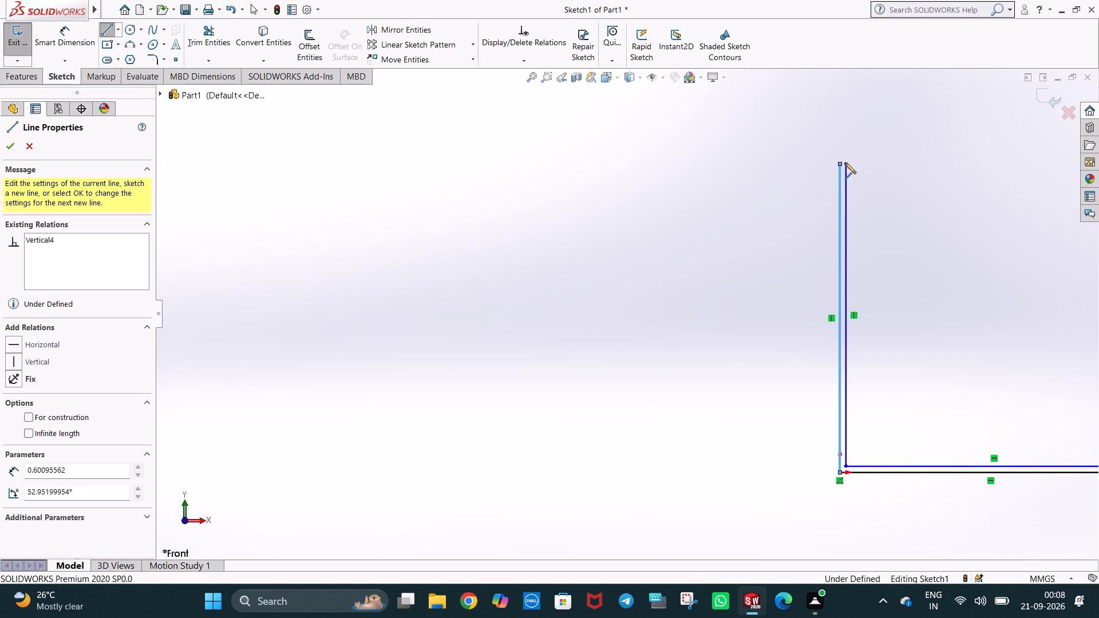
click(845, 162)
key(Escape)
key(Escape)
scroll(946, 382, up, 3)
scroll(959, 431, up, 1)
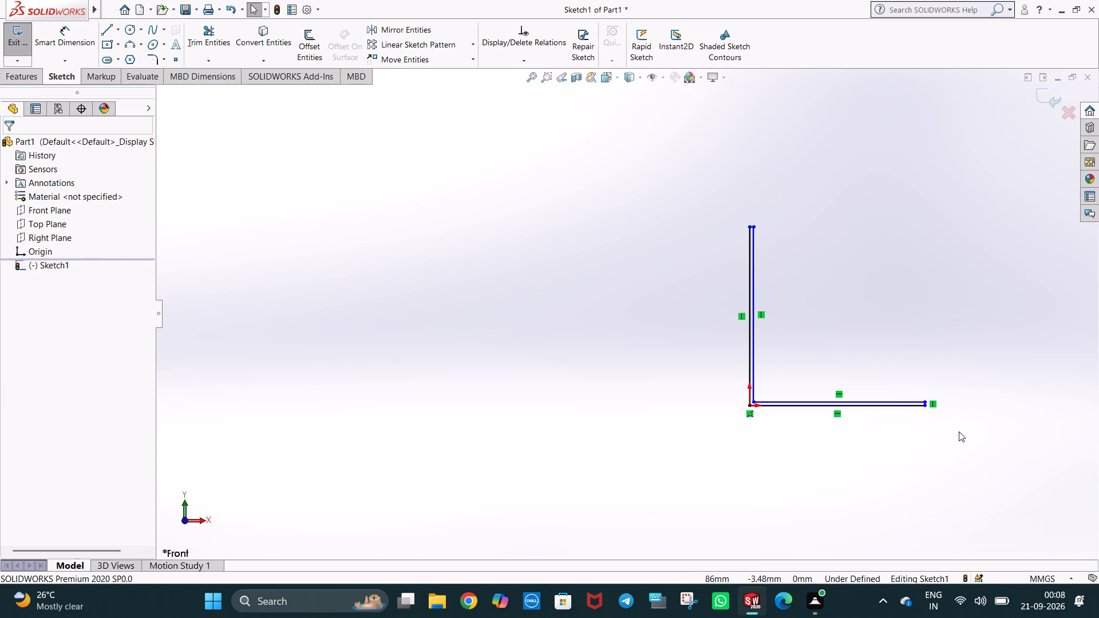
scroll(861, 363, down, 2)
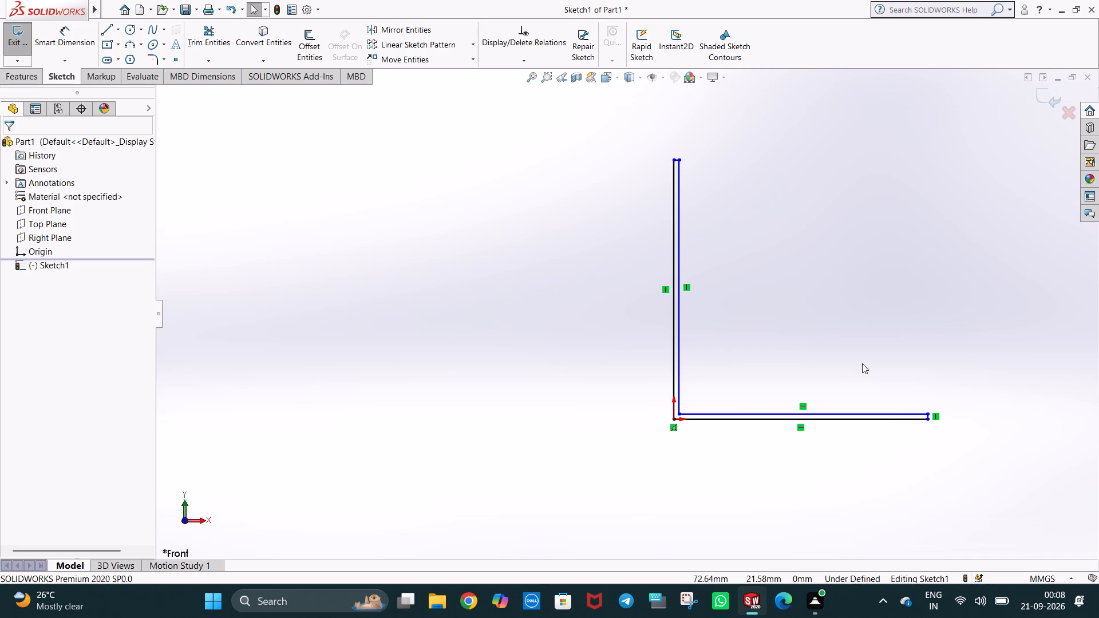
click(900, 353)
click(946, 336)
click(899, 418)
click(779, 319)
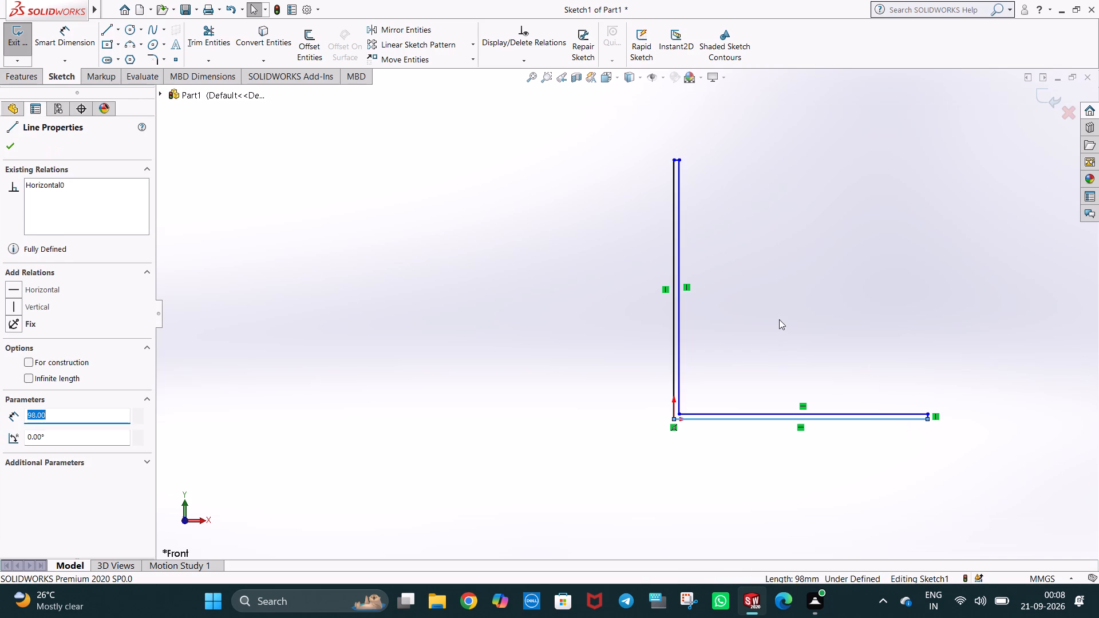
Set the length of the outer vertical line at the origin to 52 mm.
click(673, 251)
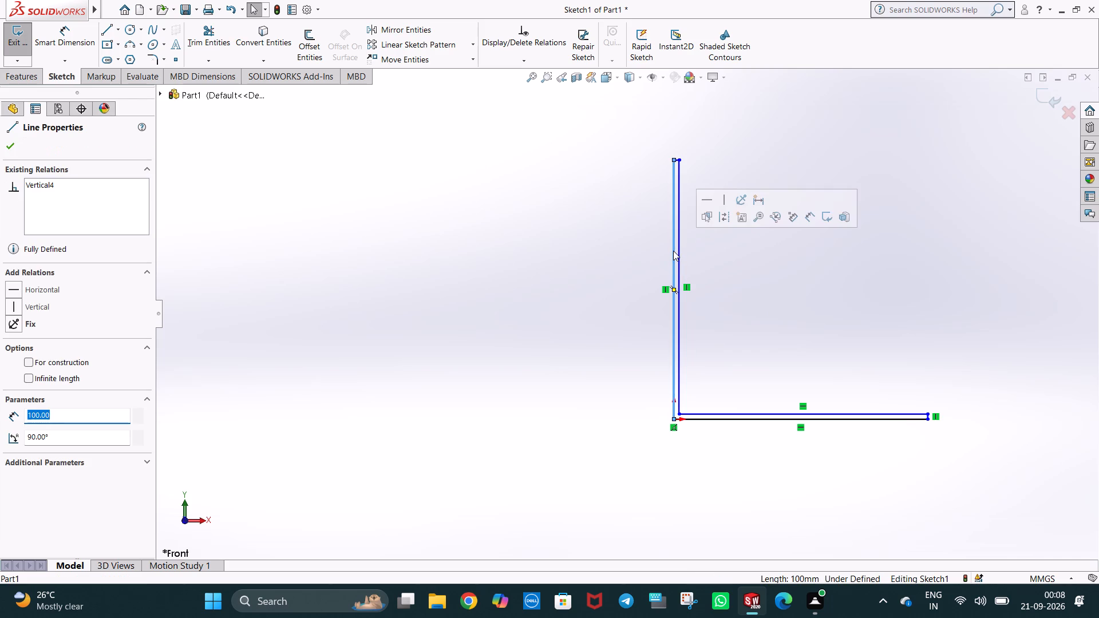
text(52)
key(Return)
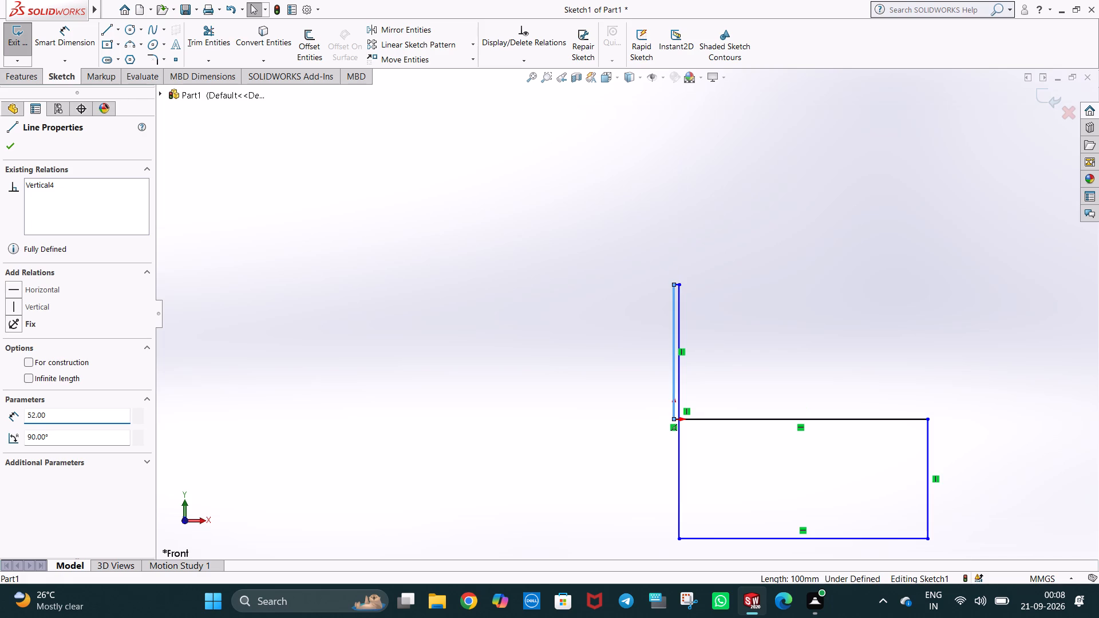
click(809, 236)
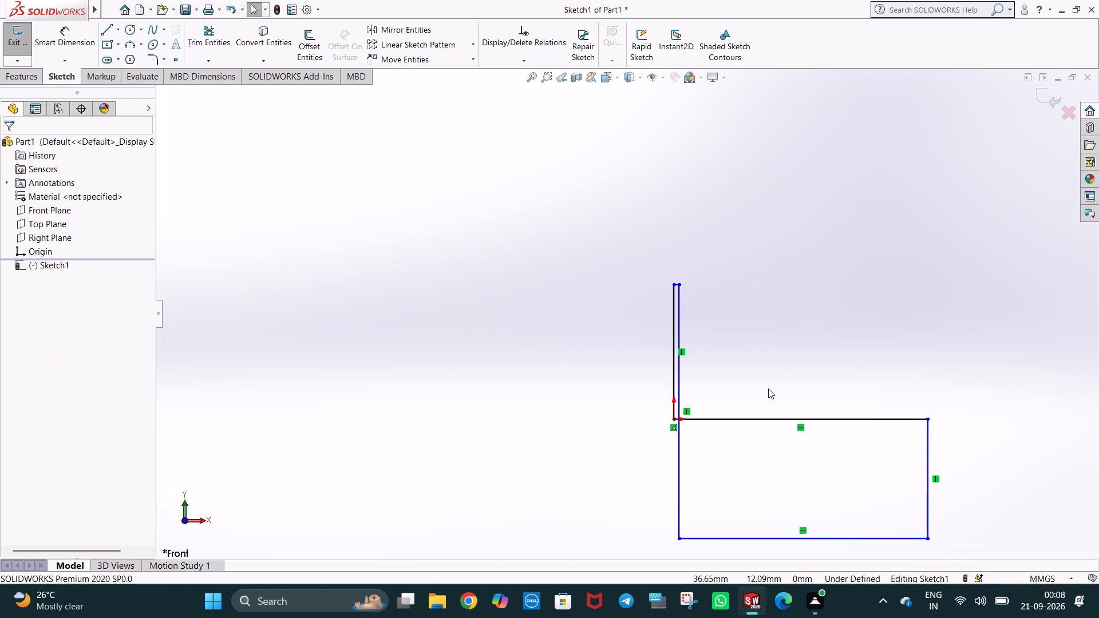
click(730, 292)
Power trim the segments hanging below the 98 mm base line: inner vertical overhang, lower horizontal line and short leg's end line.
click(198, 35)
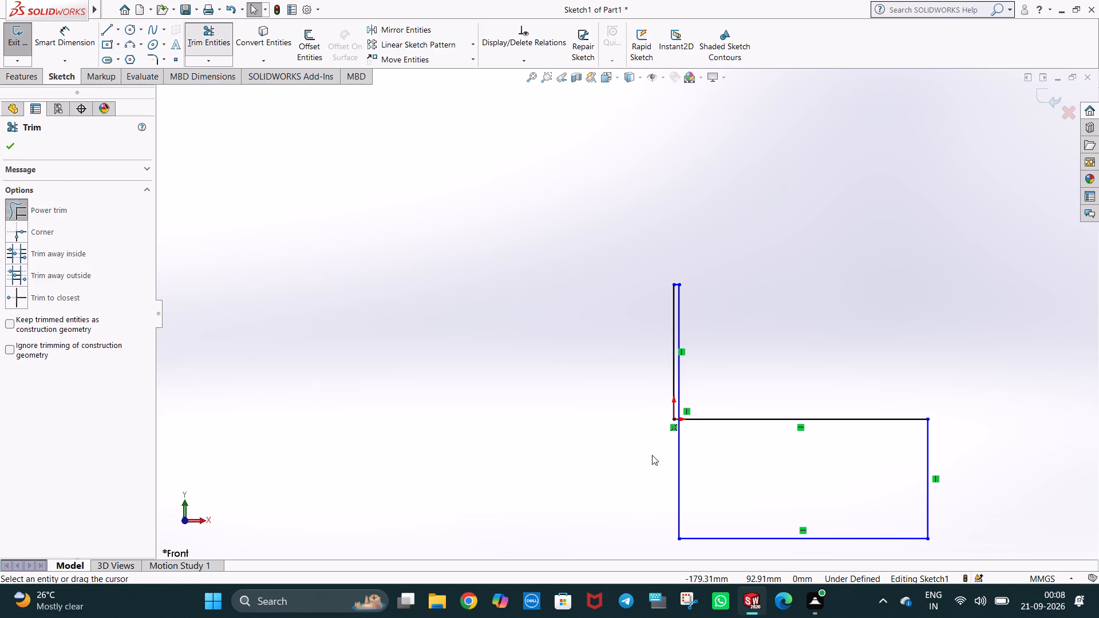
drag(655, 471, 940, 517)
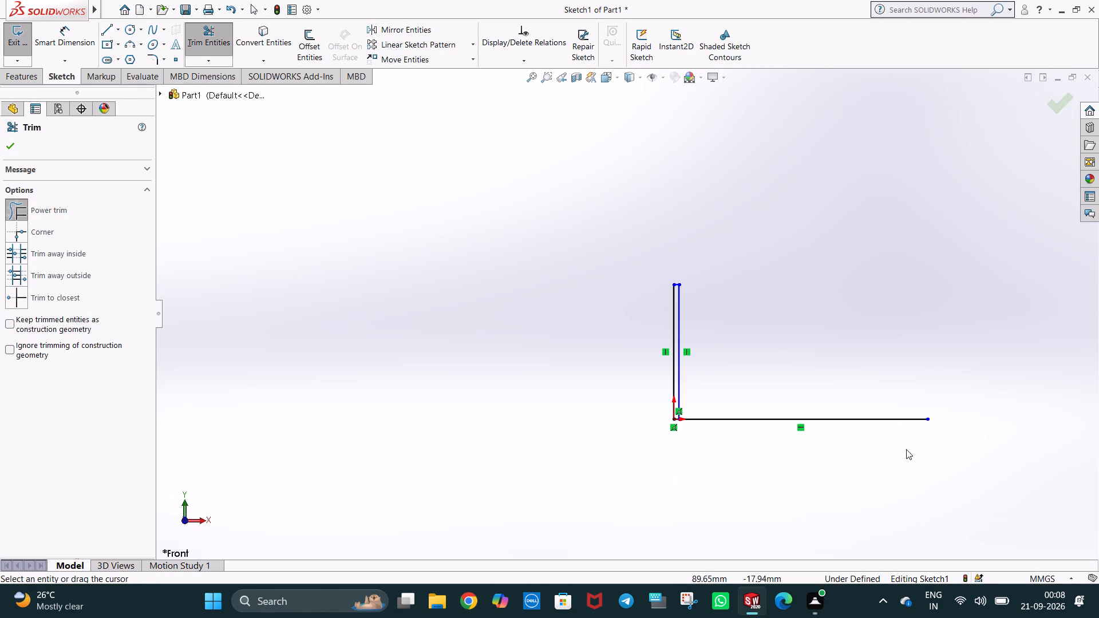
scroll(901, 360, down, 2)
click(760, 305)
key(Escape)
key(Escape)
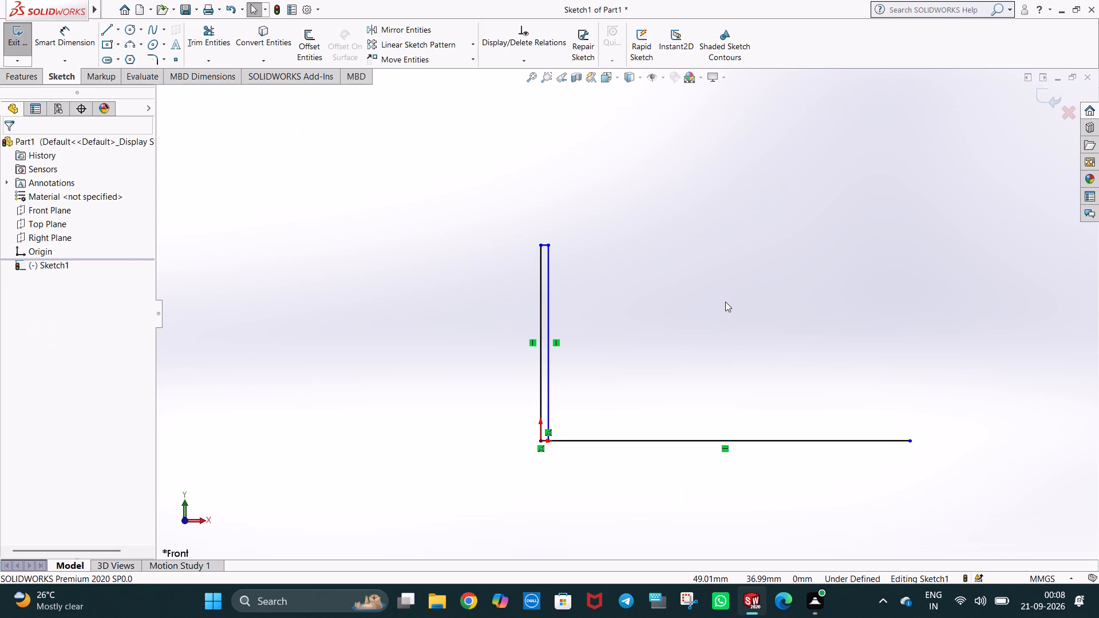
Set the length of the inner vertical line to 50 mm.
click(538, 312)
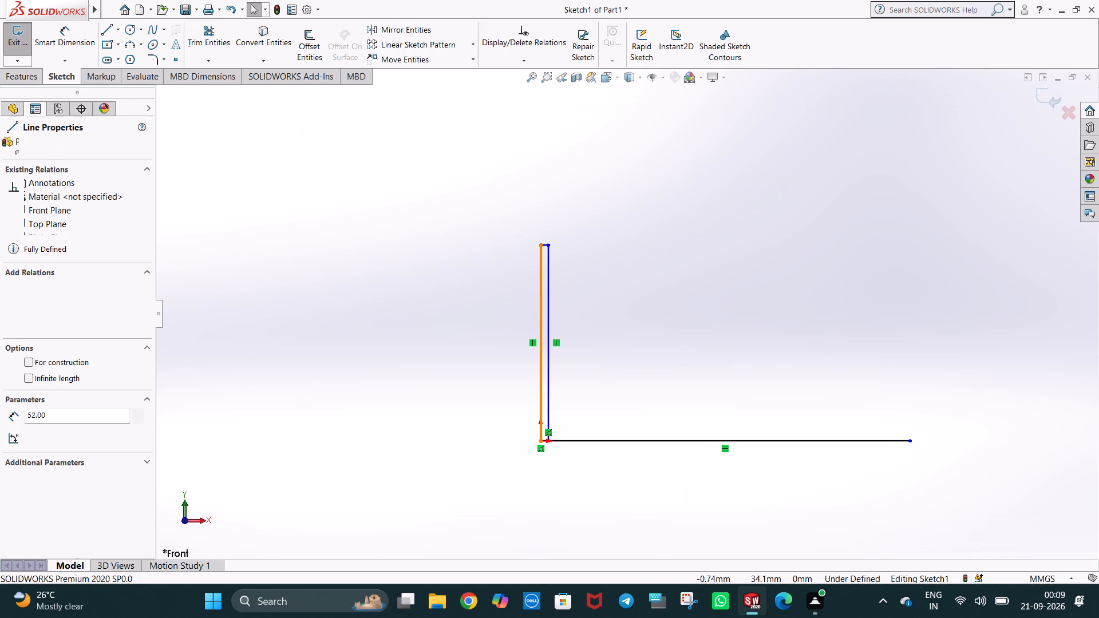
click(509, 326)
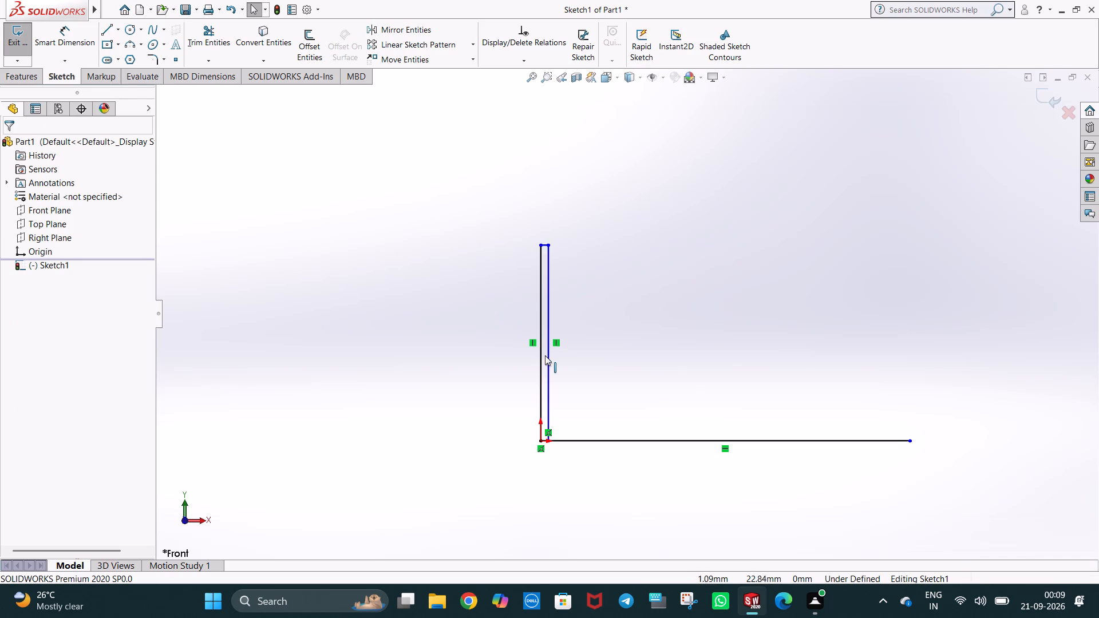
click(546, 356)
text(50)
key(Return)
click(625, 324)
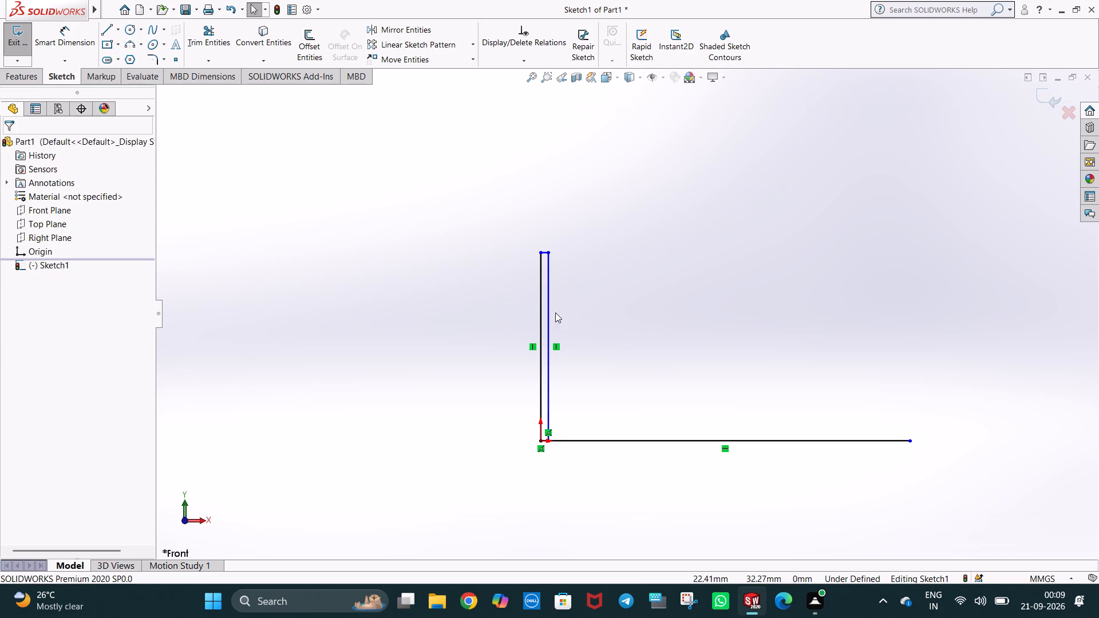
Delete the inner vertical line of the upright leg.
click(547, 393)
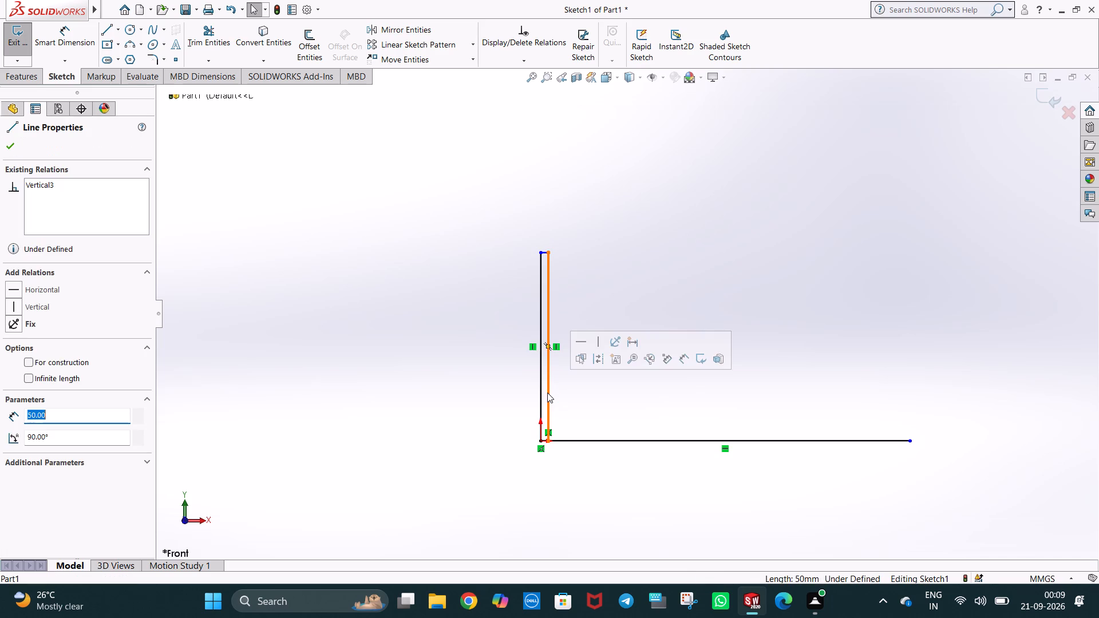
key(Delete)
click(593, 340)
Set the outer vertical line's length to 52 mm.
click(539, 371)
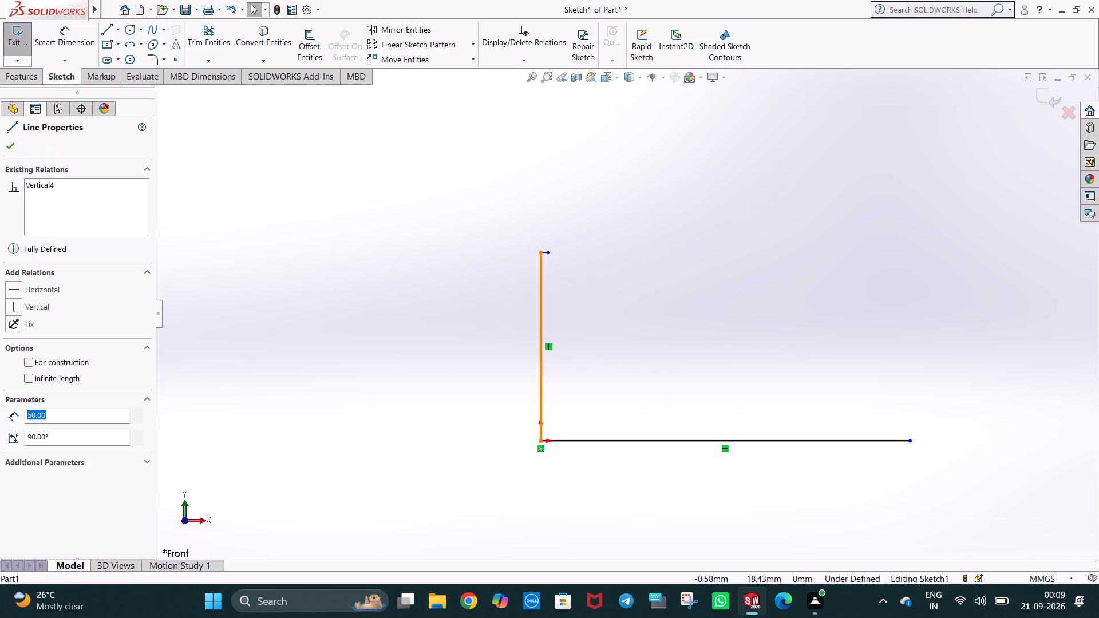
text(52)
key(Return)
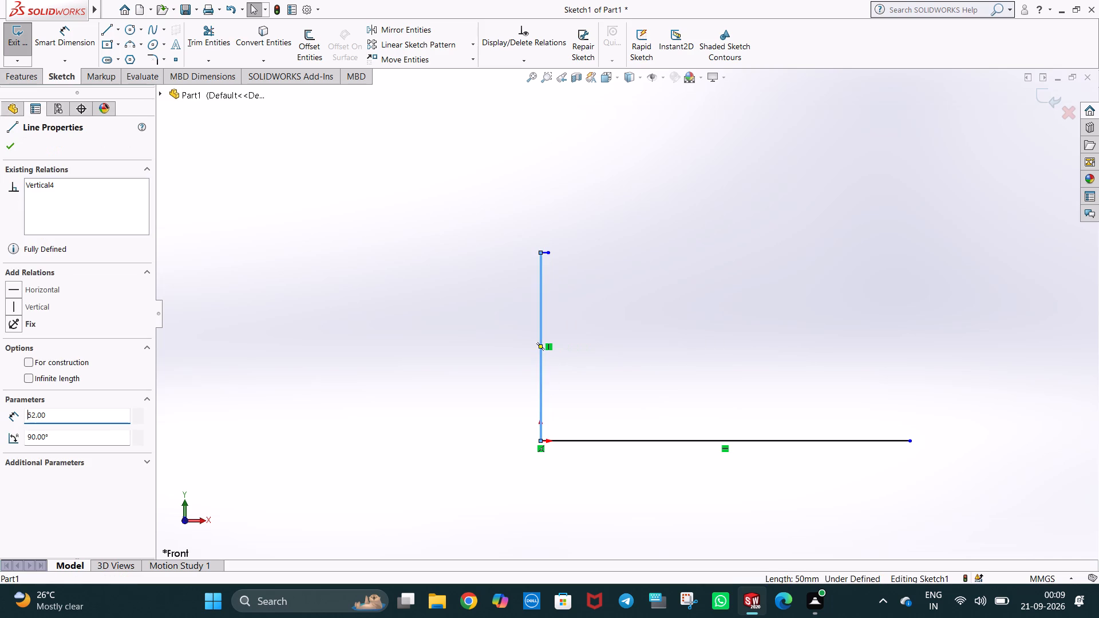
click(680, 364)
click(770, 439)
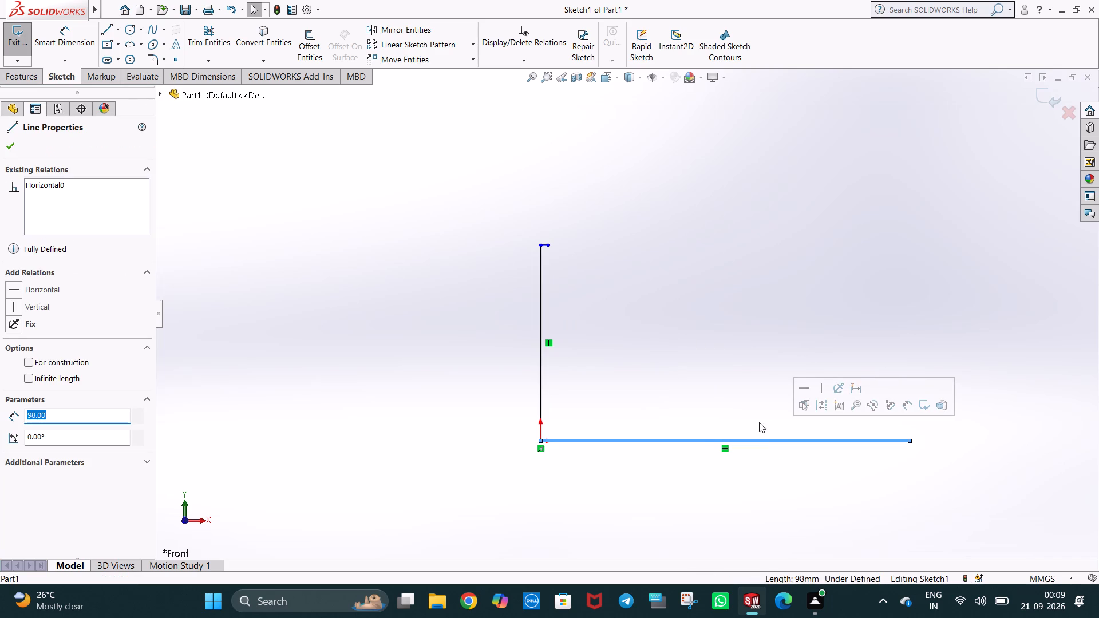
click(721, 336)
Sketch a 50 mm vertical line downward from the free end of the short top line.
click(106, 27)
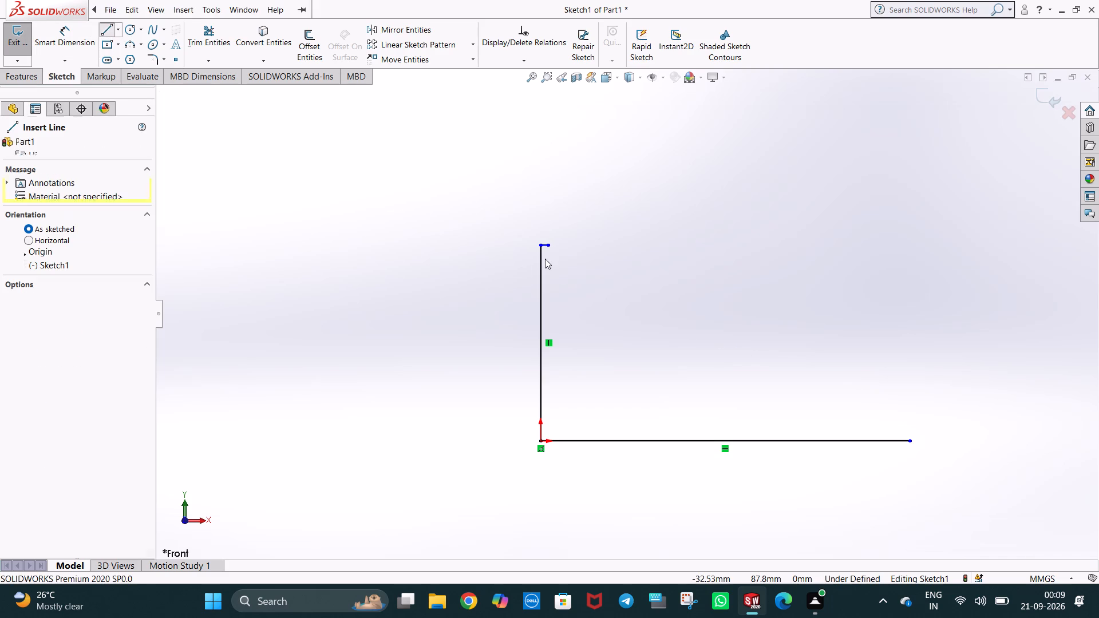
click(549, 245)
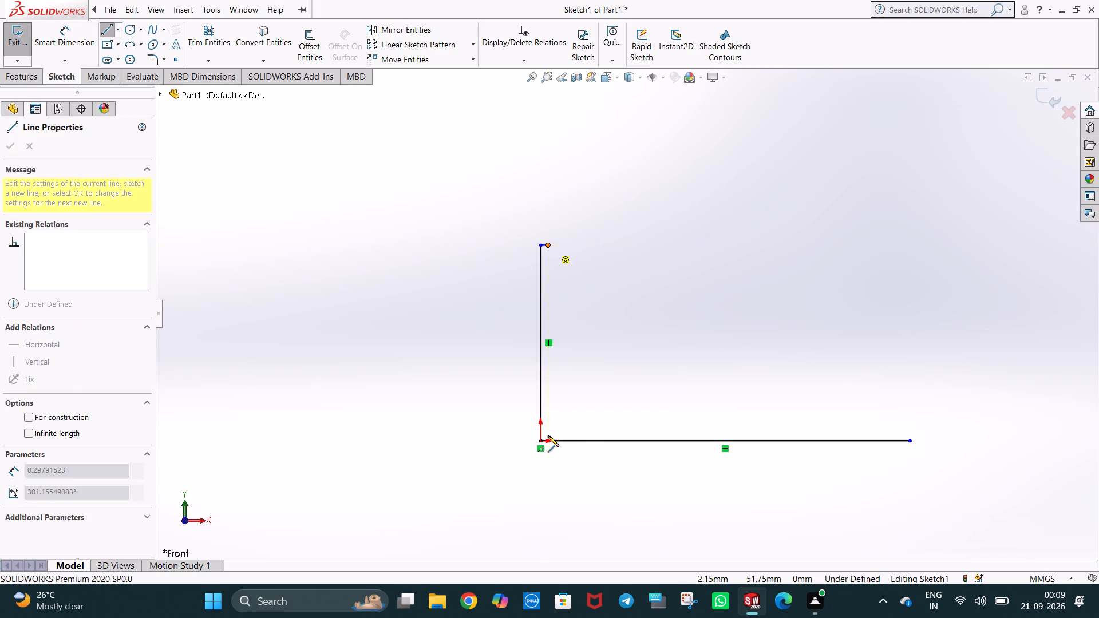
click(548, 431)
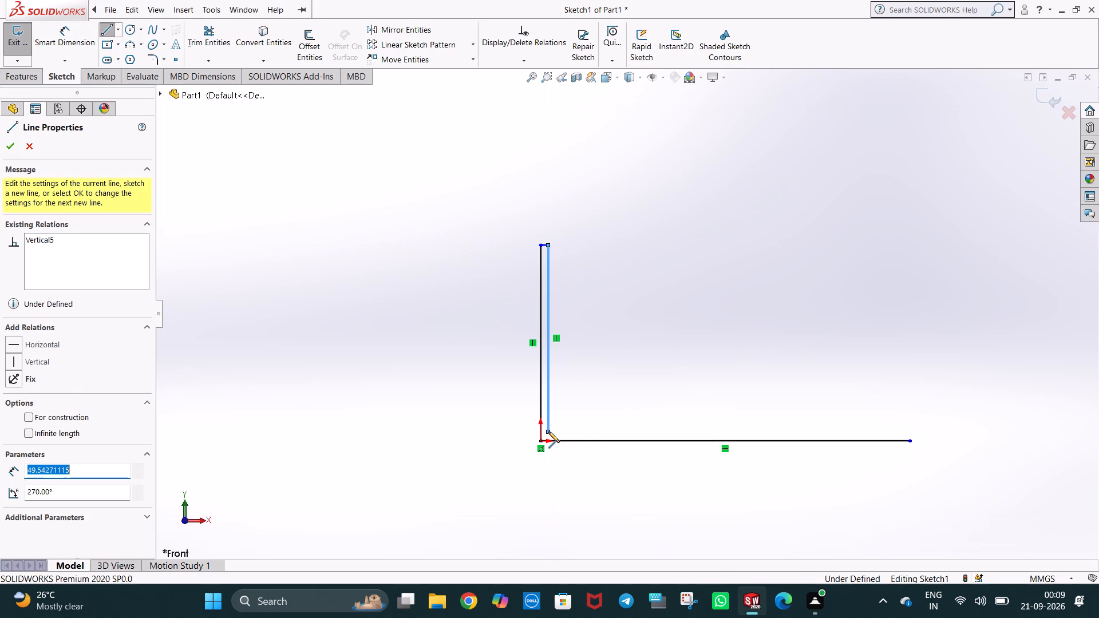
text(48)
key(Return)
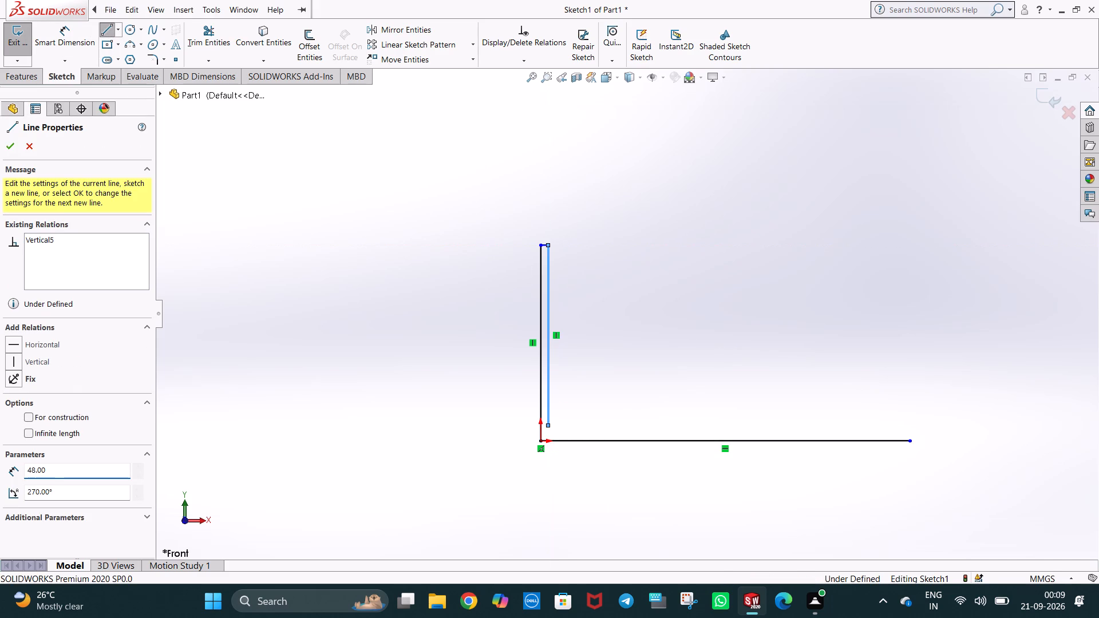
key(Right)
key(Right)
key(BackSpace)
key(BackSpace)
text(50)
key(Return)
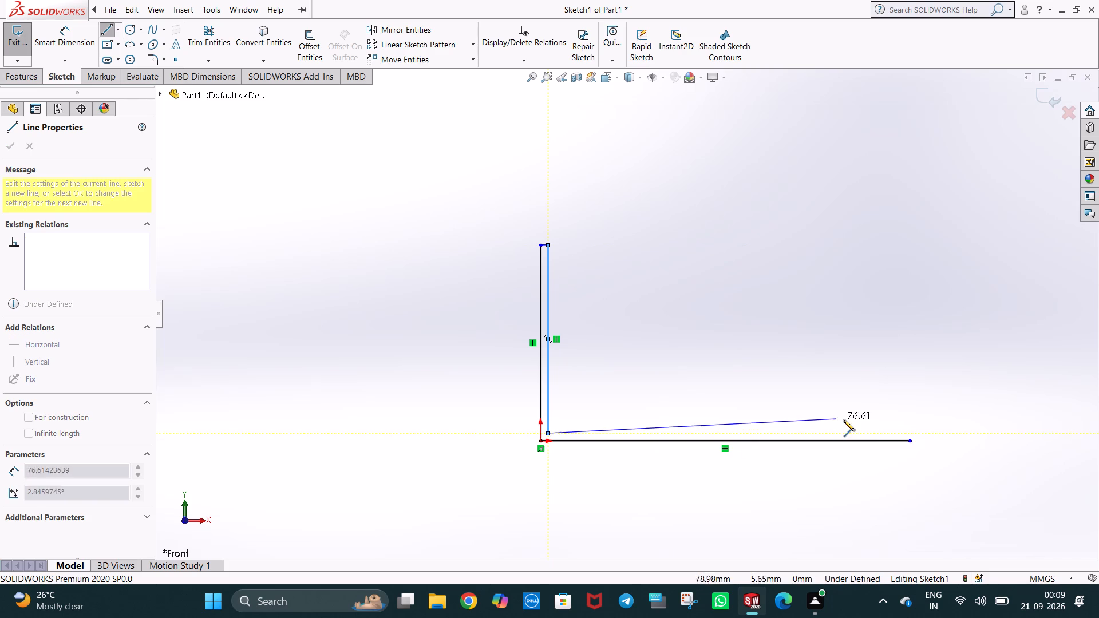
Sketch the inner horizontal line to above the base line's free end and close the L-profile with a 2 mm vertical line.
click(910, 434)
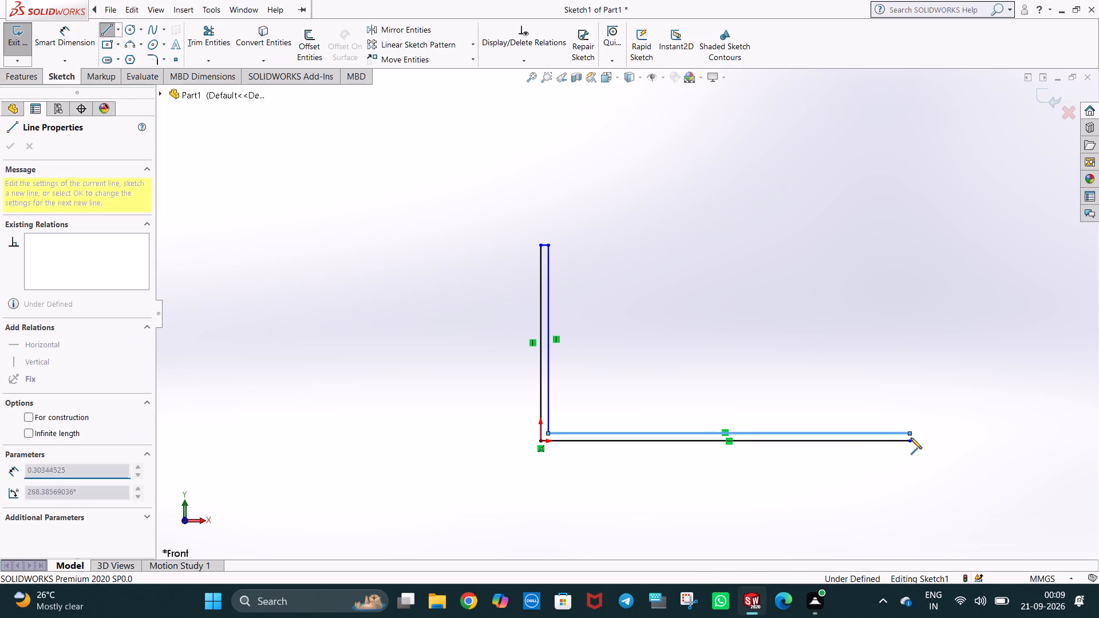
click(910, 440)
key(Escape)
key(Escape)
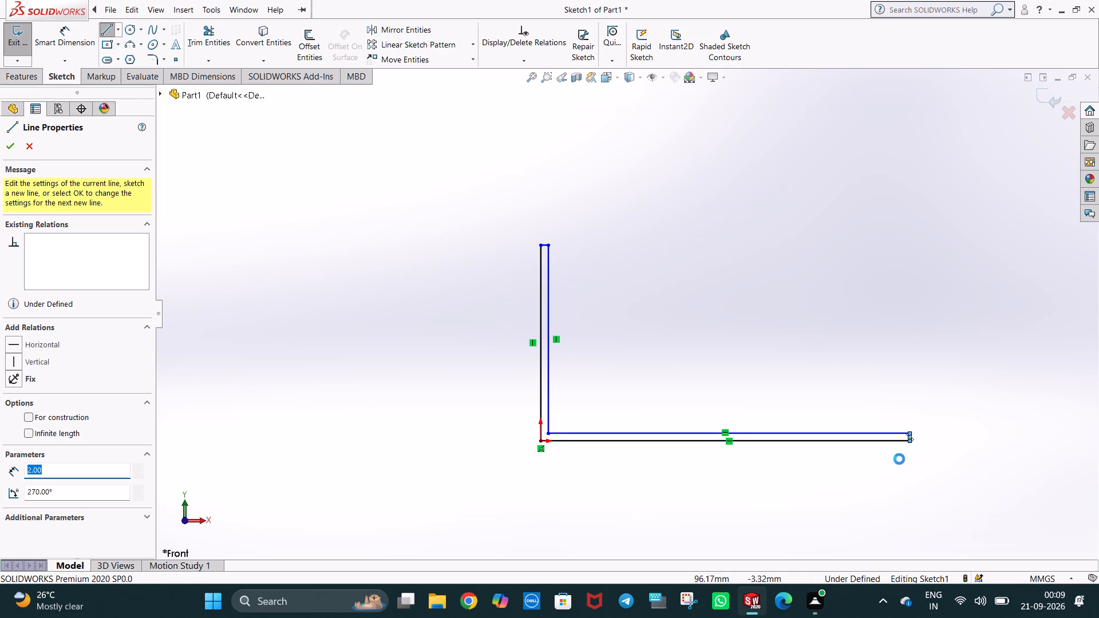
click(899, 459)
key(Escape)
Dimension the short line at the top of the upright leg to 2 mm.
scroll(912, 408, down, 1)
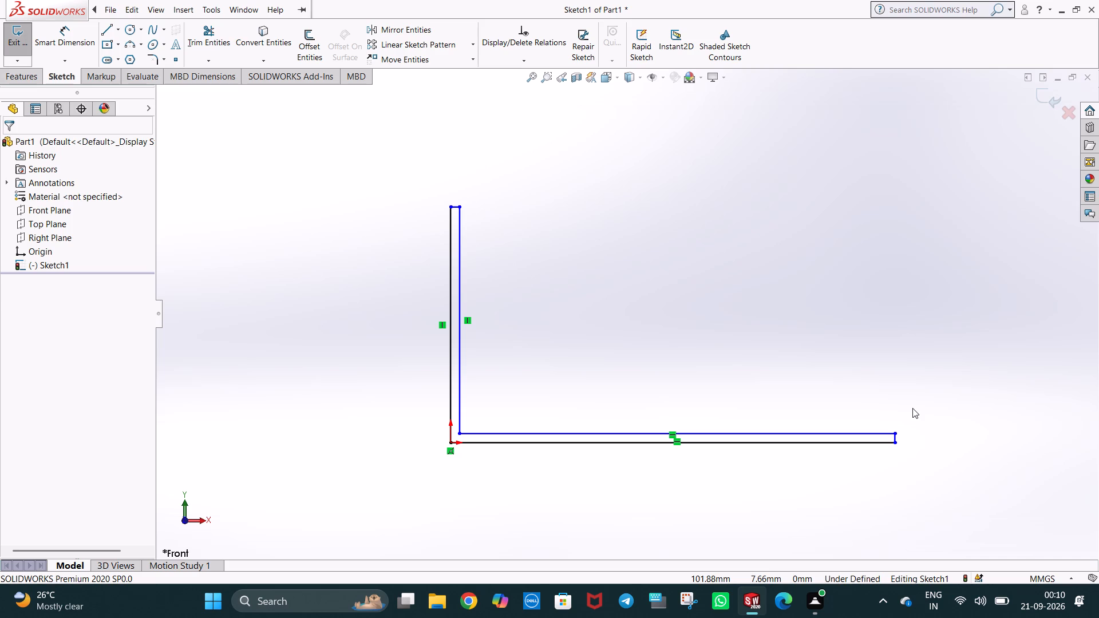
click(682, 329)
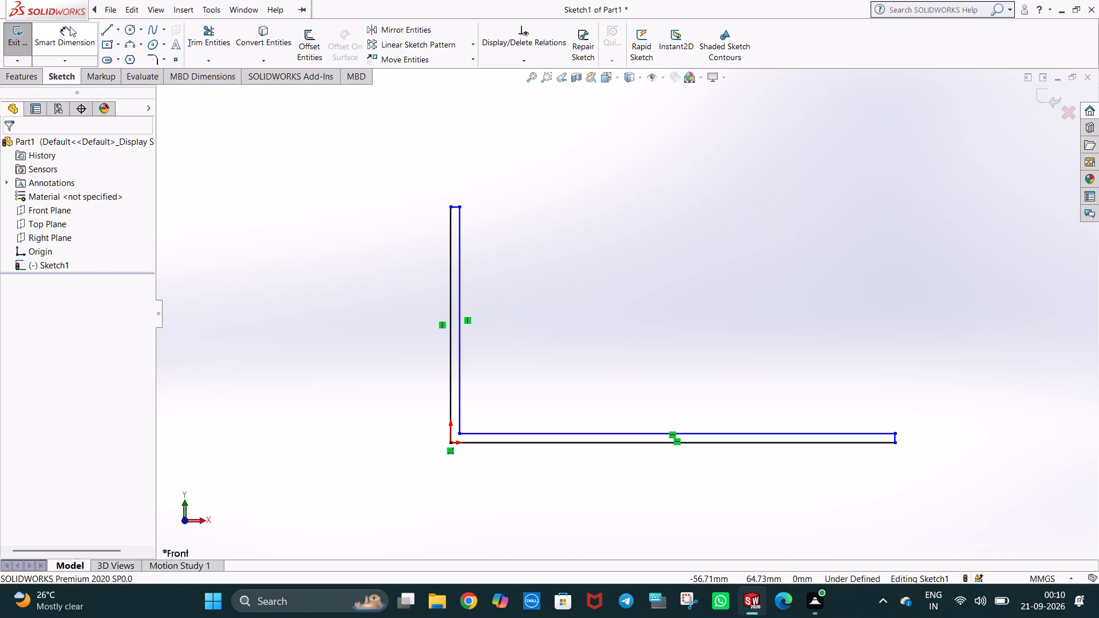
click(65, 32)
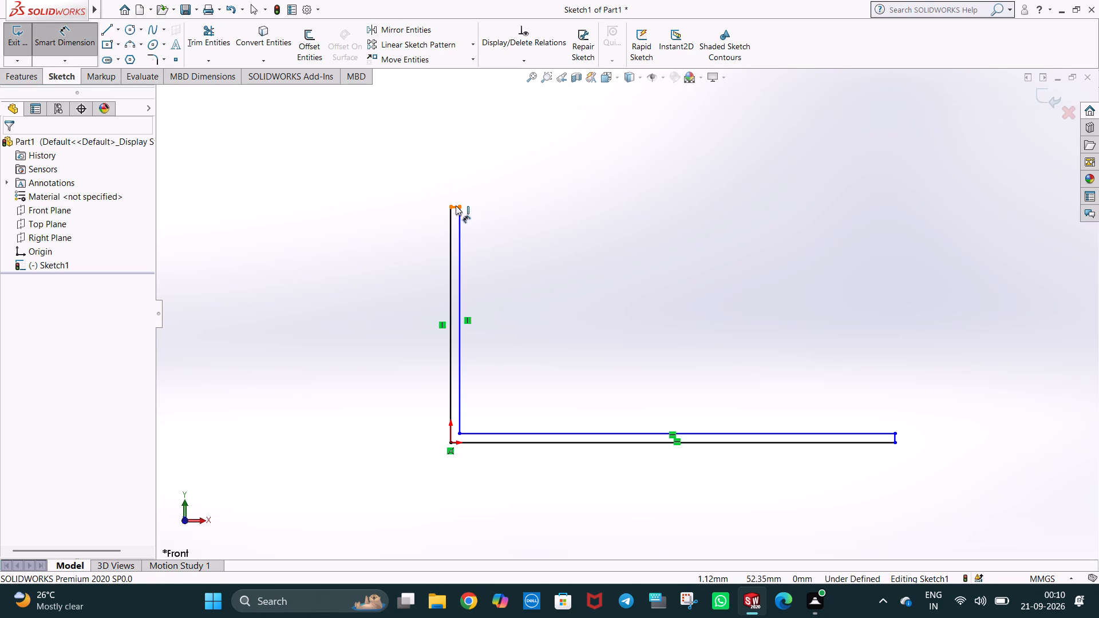
click(454, 205)
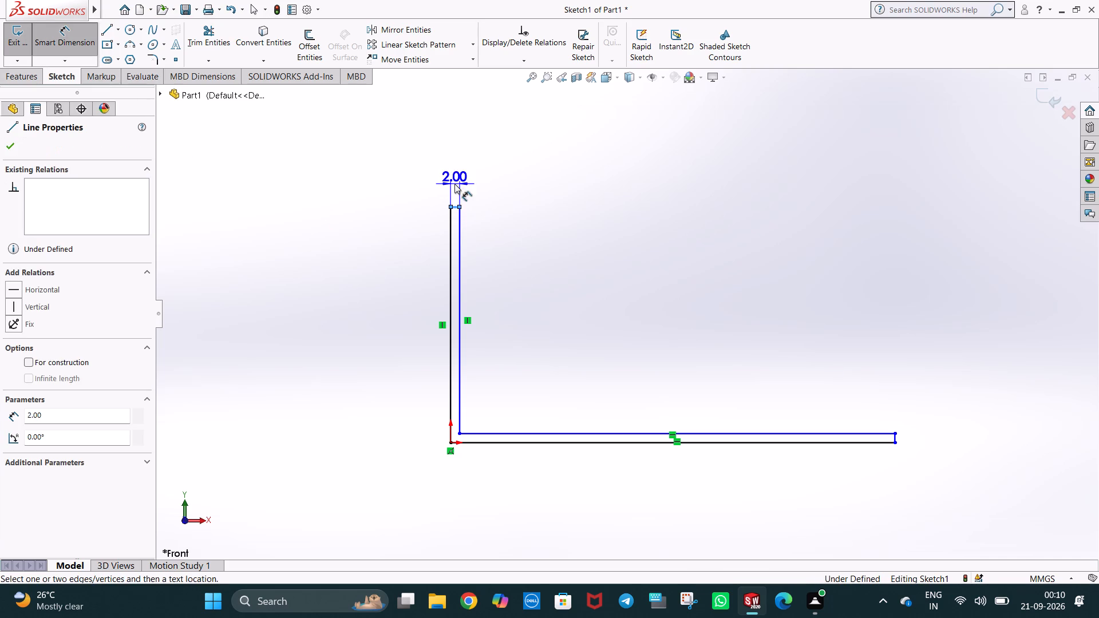
click(488, 183)
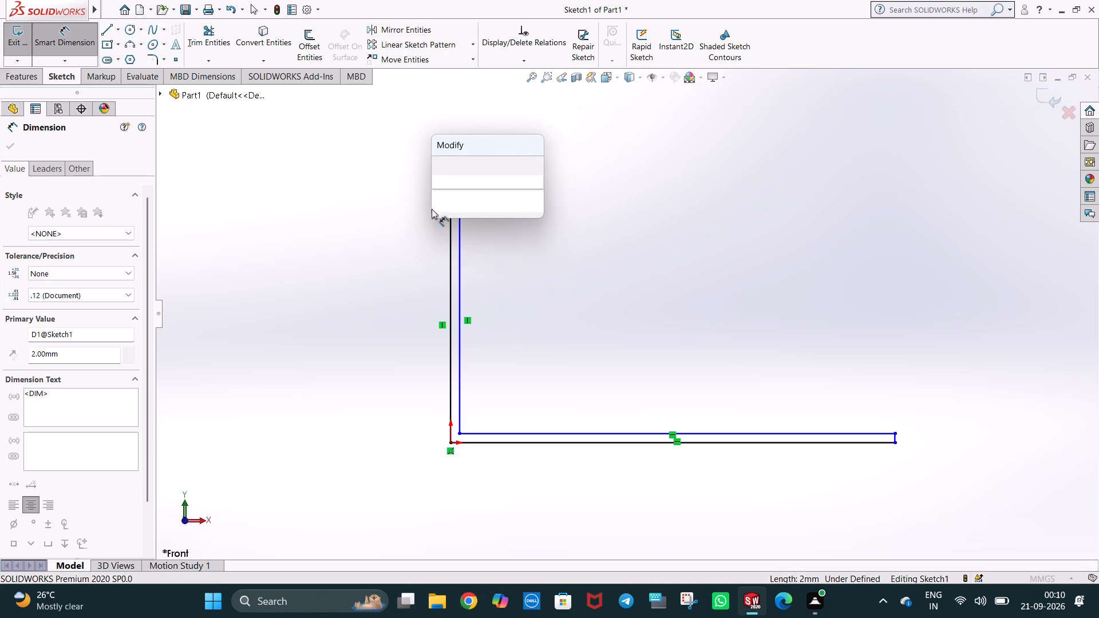
click(438, 168)
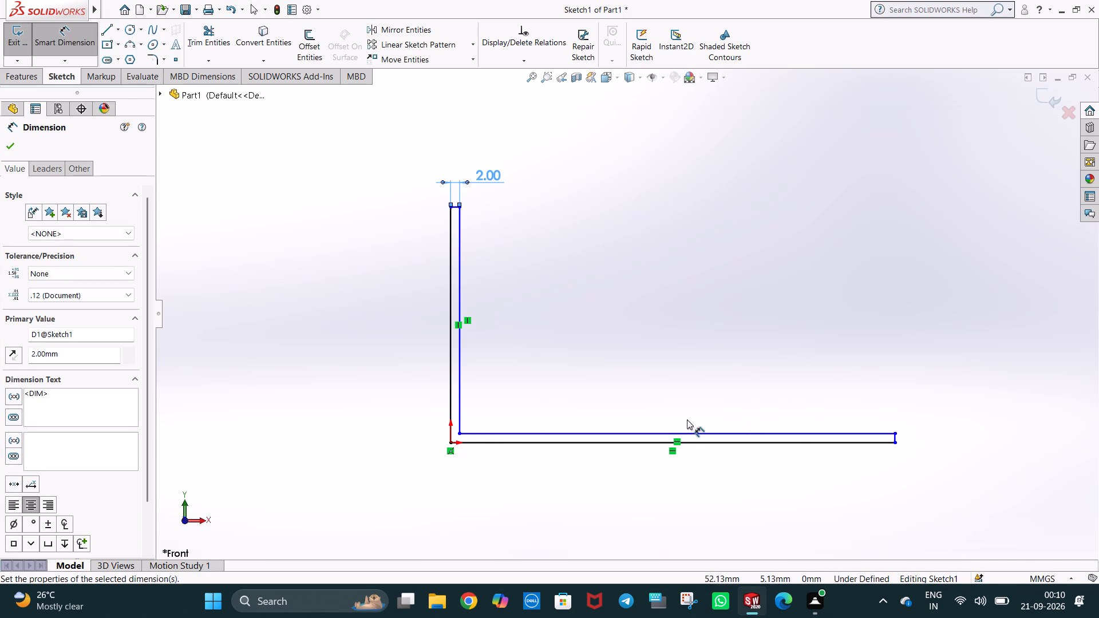
key(Escape)
key(Escape)
click(477, 343)
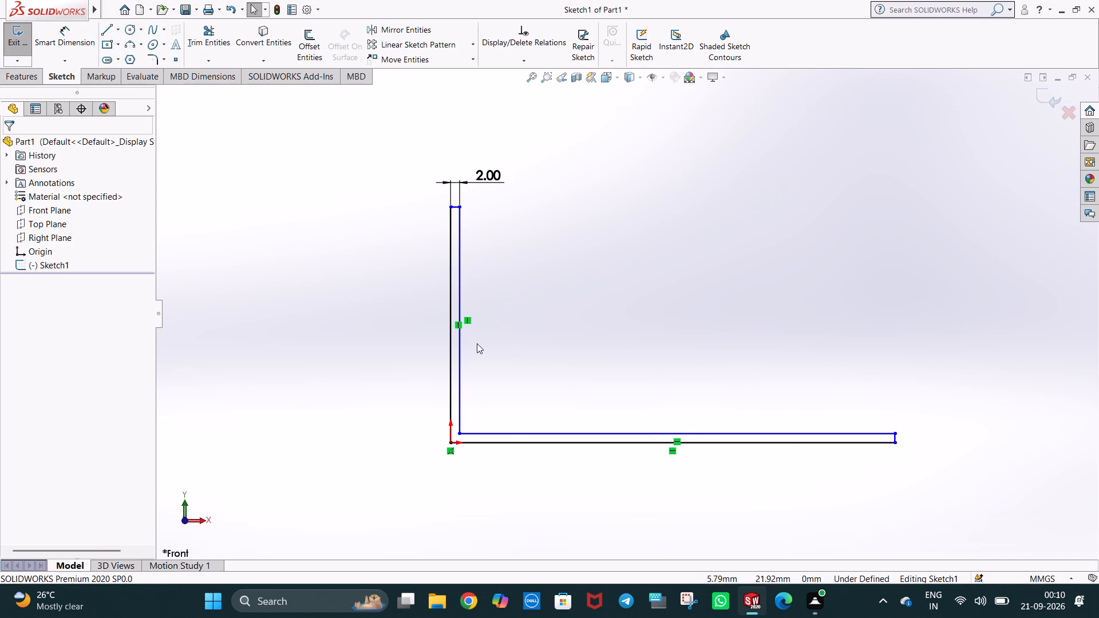
Sketch a circle of 2 mm radius just inside the inner corner of the L-profile.
click(129, 28)
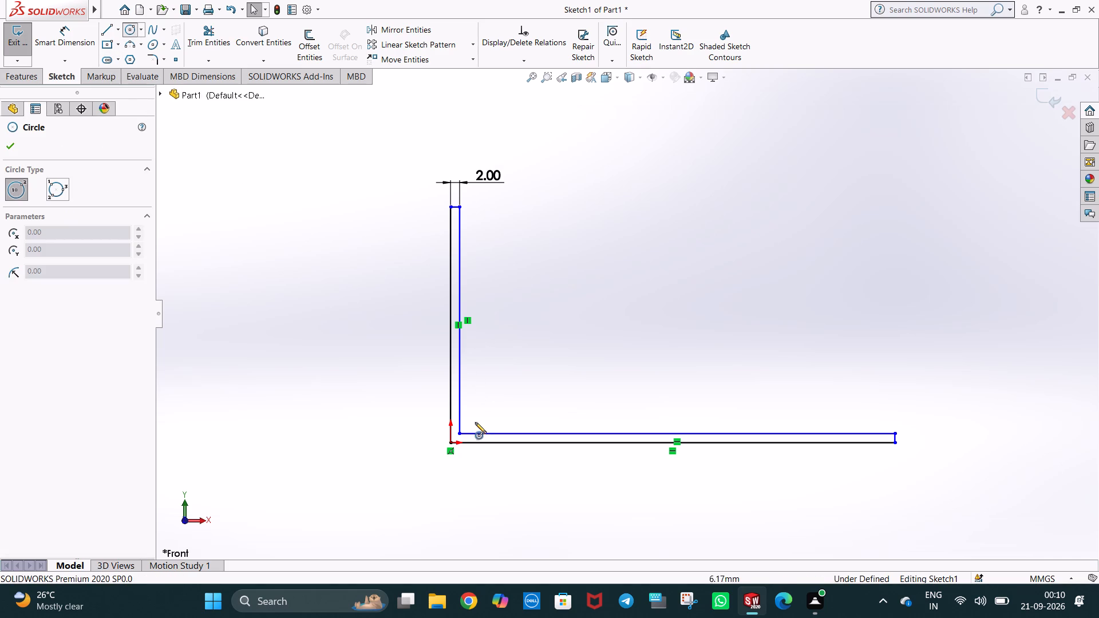
click(470, 422)
click(482, 422)
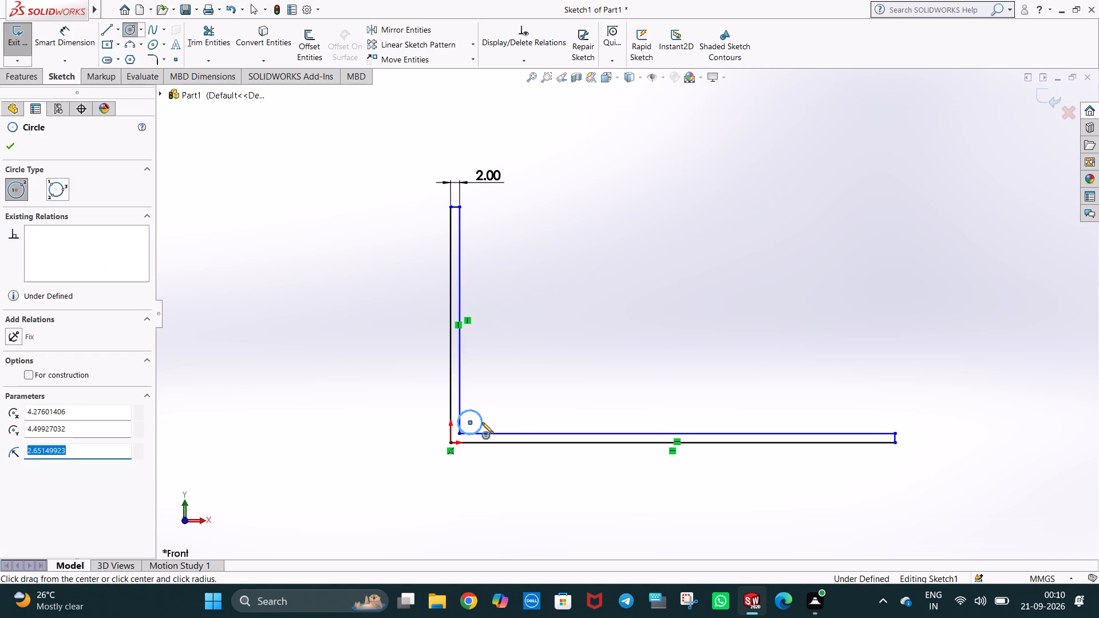
key(2)
key(Return)
key(Escape)
click(504, 398)
Make the circle tangent to the inner horizontal line and to the inner vertical line.
scroll(446, 422, down, 1)
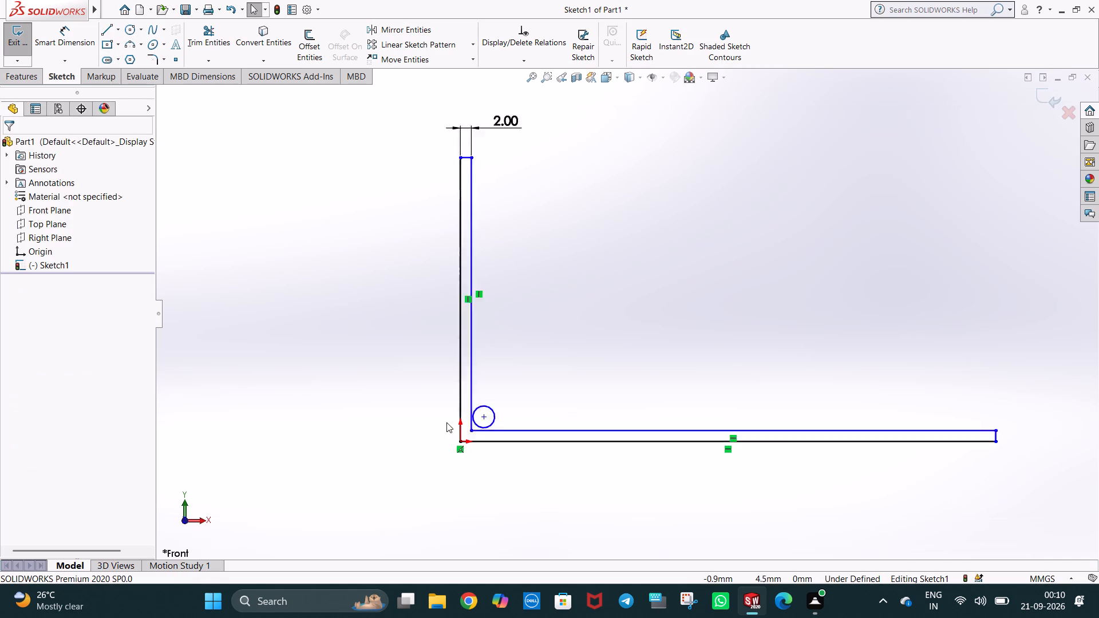
scroll(446, 422, down, 1)
ctrl+click(524, 427)
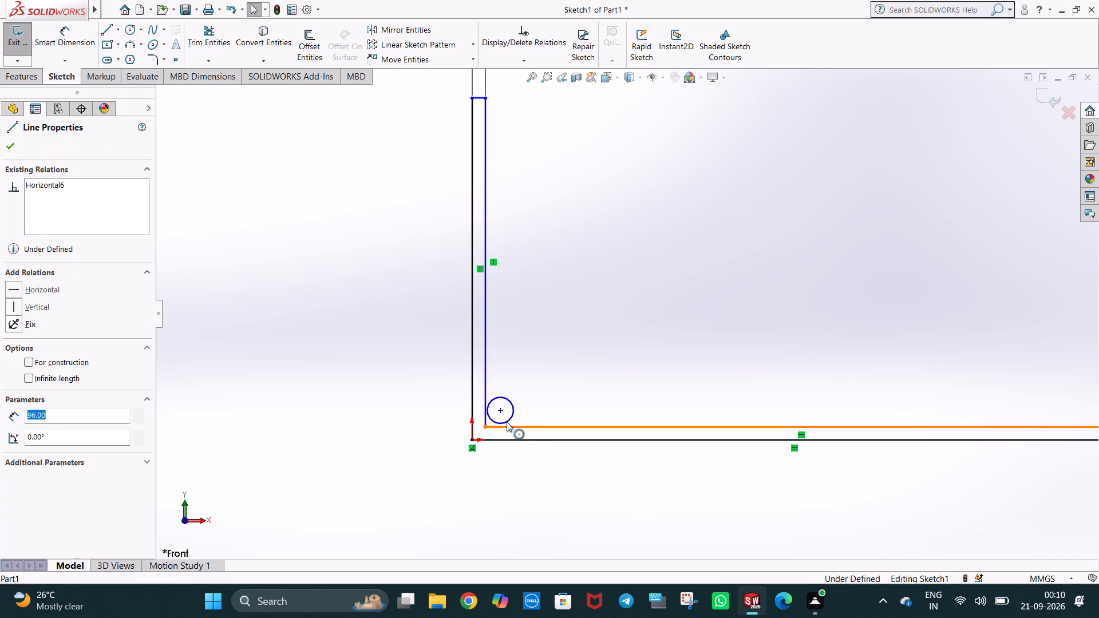
ctrl+click(507, 422)
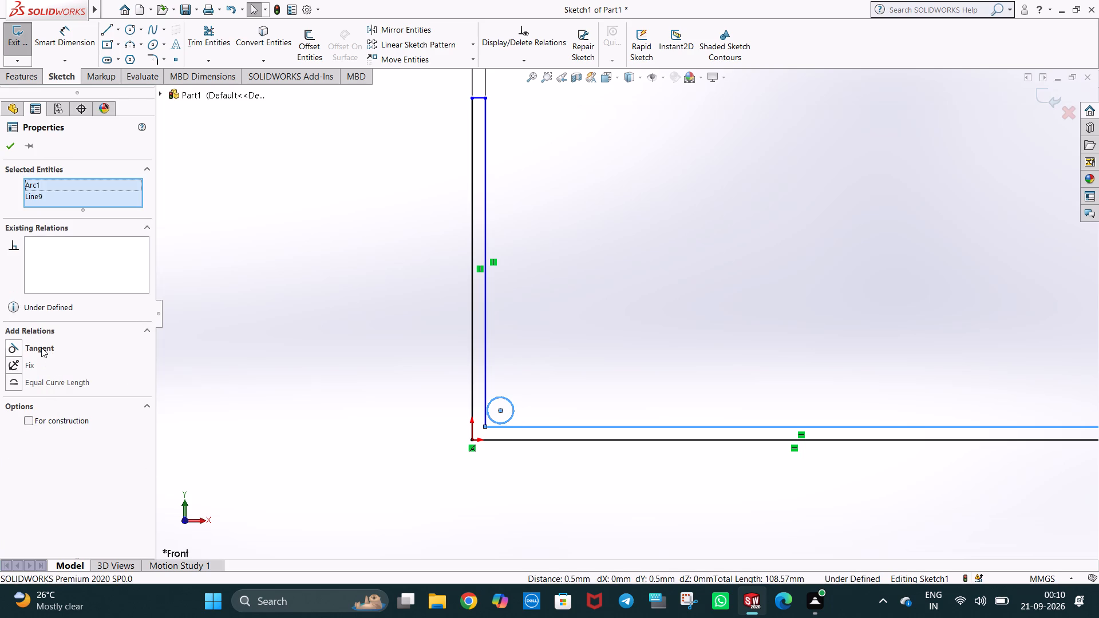
ctrl+click(41, 346)
click(597, 287)
ctrl+click(504, 402)
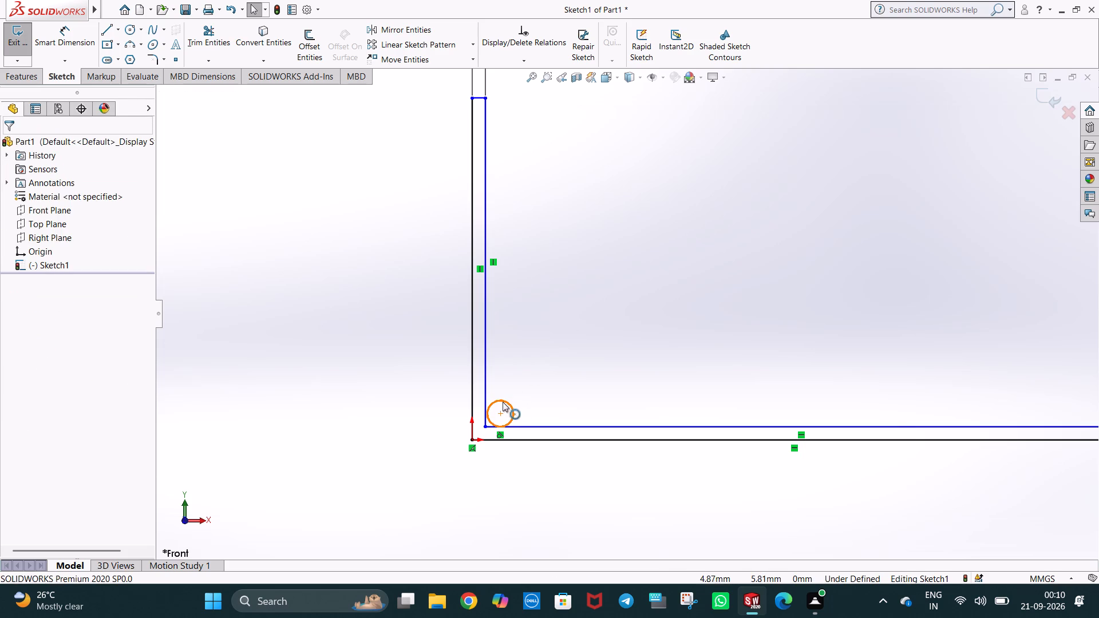
ctrl+click(487, 402)
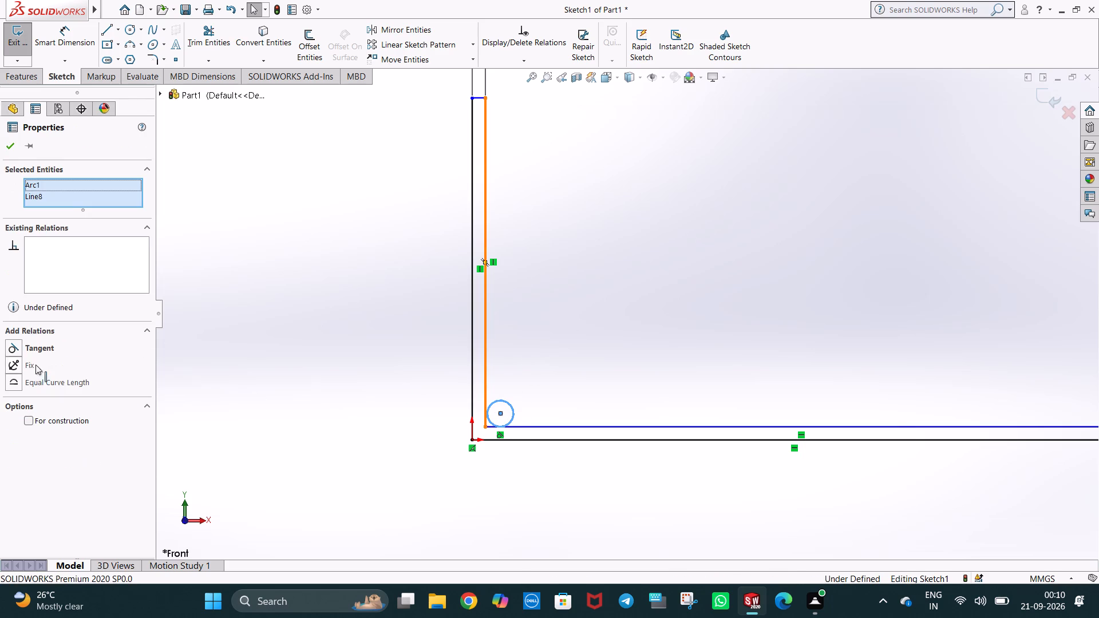
ctrl+click(37, 351)
click(594, 255)
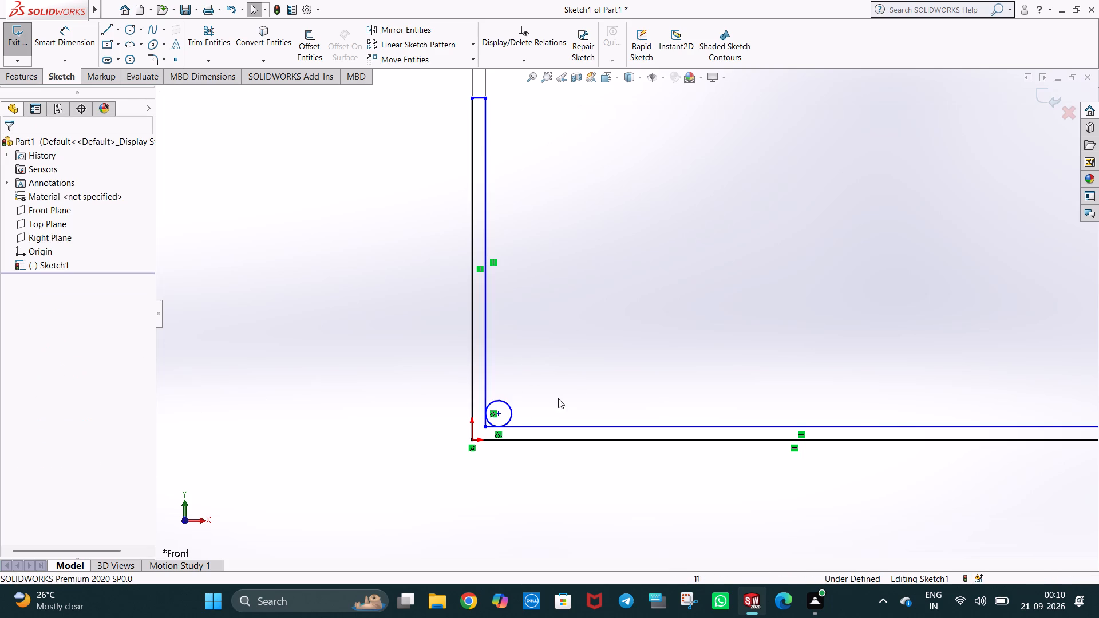
Trim the inner corner's line ends and the rest of the circle, leaving a rounded inner corner arc.
scroll(514, 437, down, 4)
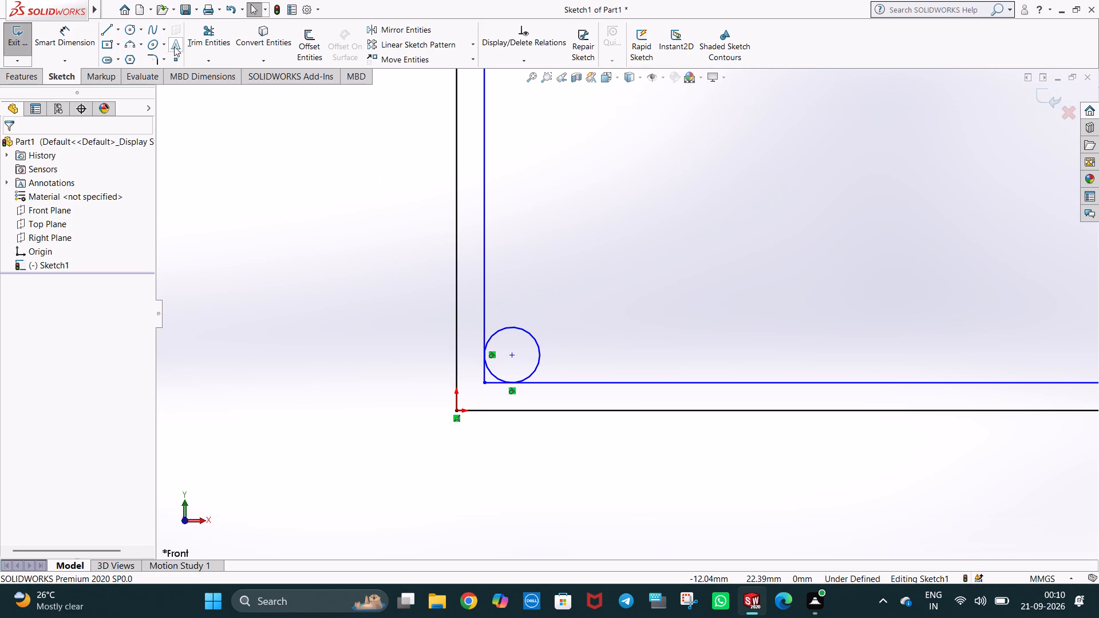
click(196, 39)
scroll(433, 355, down, 3)
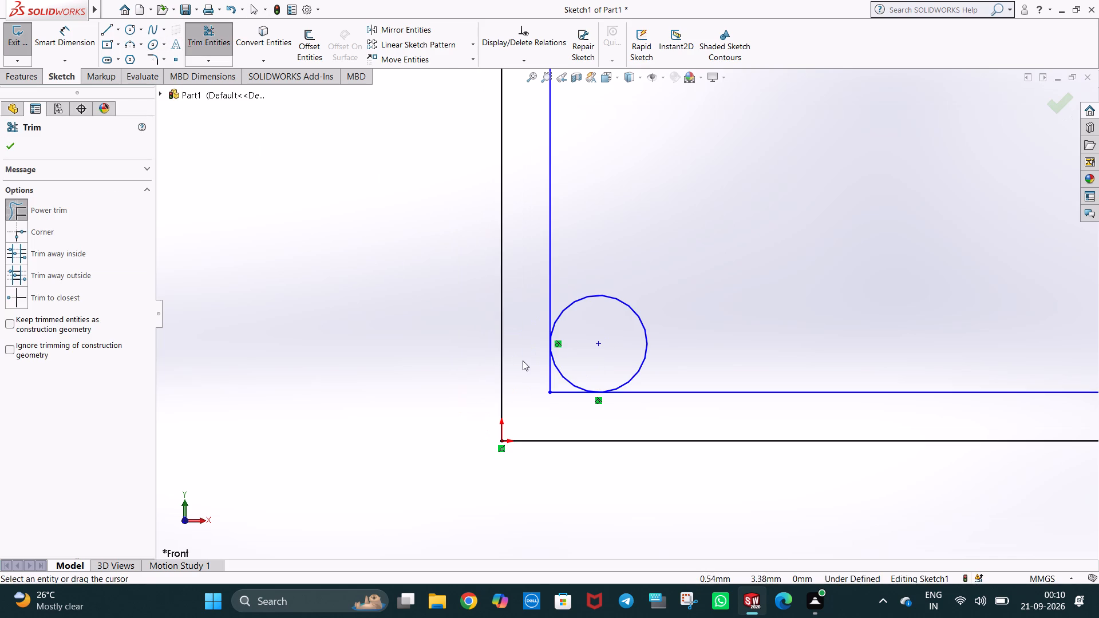
drag(536, 365, 564, 394)
drag(628, 323, 651, 306)
key(Escape)
key(Escape)
key(Escape)
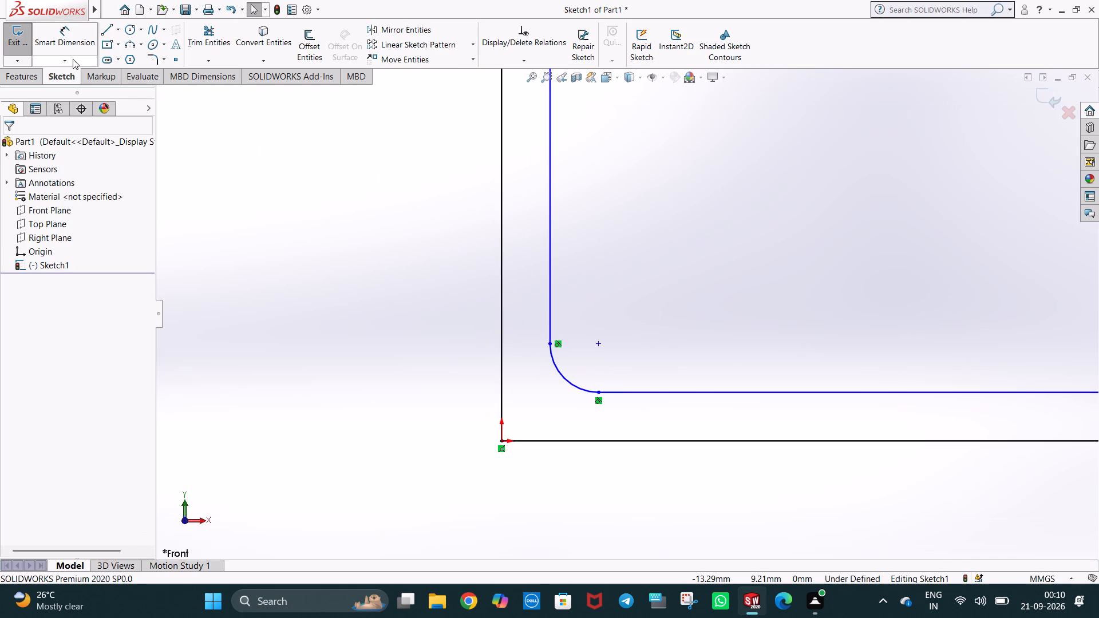
Sketch a second circle of 2 mm radius beside the rounded inner corner.
click(129, 29)
click(632, 315)
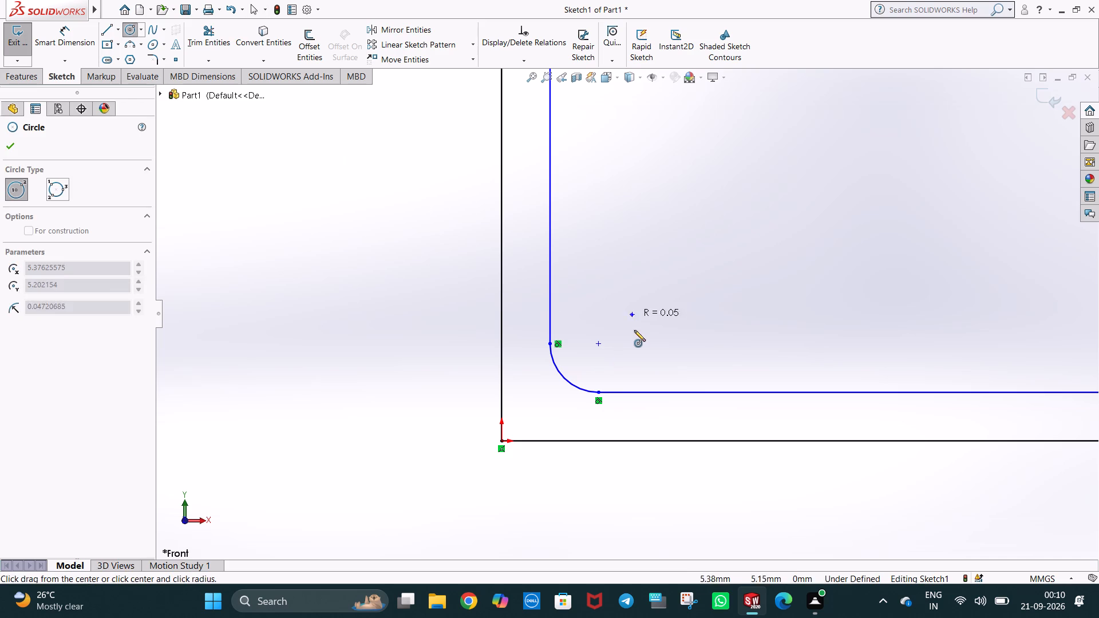
click(639, 340)
key(2)
key(Return)
key(Escape)
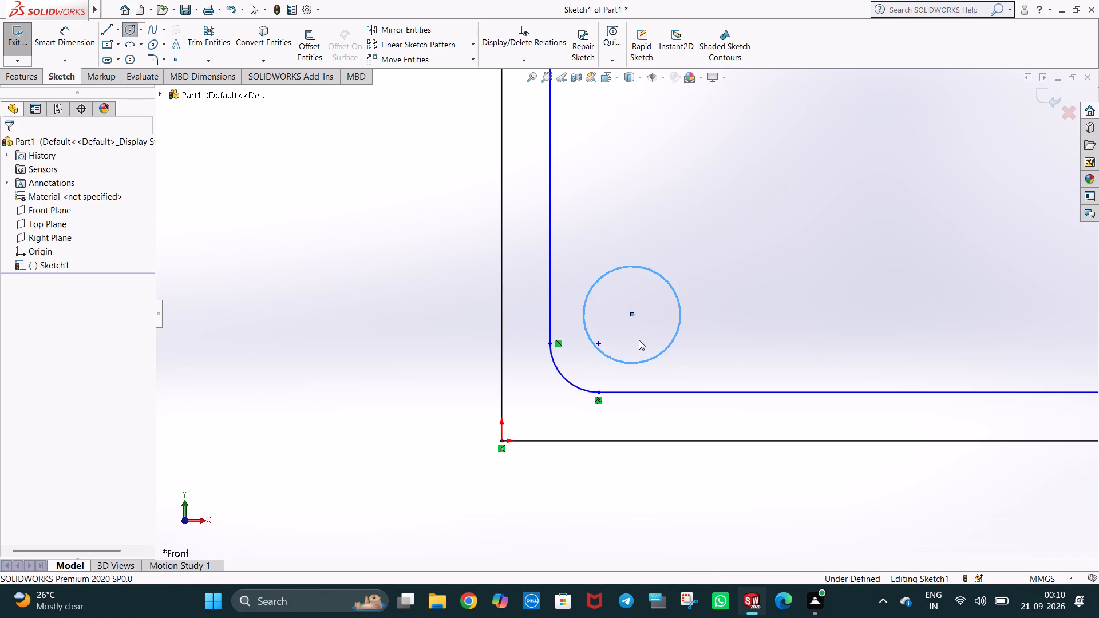
key(Escape)
click(812, 177)
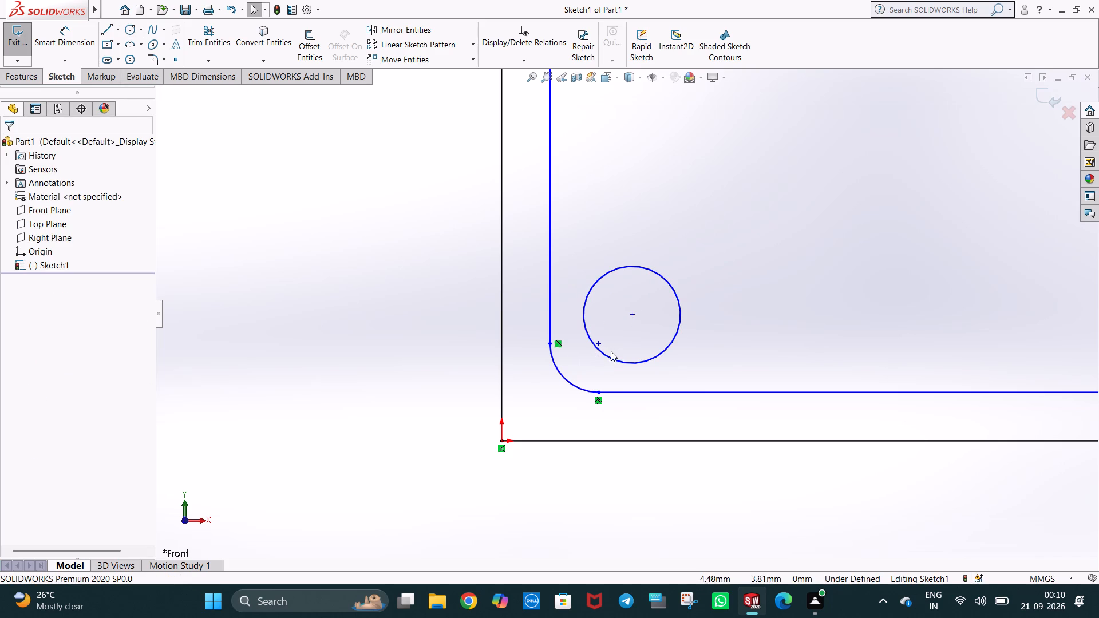
Copy the second circle to the outer corner of the L-profile and delete its original.
ctrl+drag(611, 355, 536, 421)
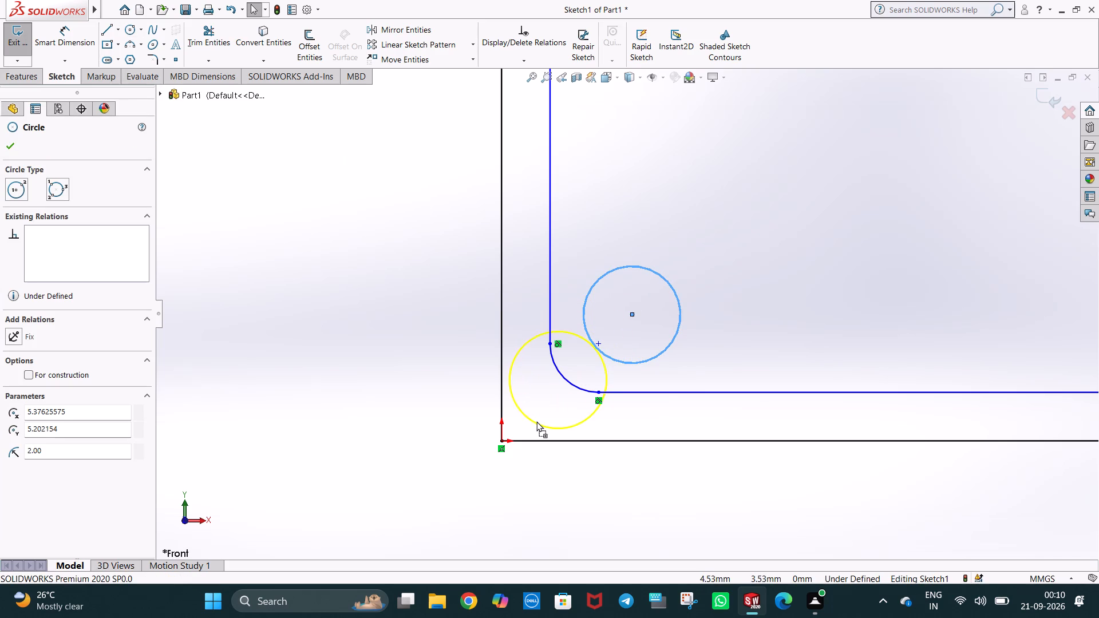
ctrl+drag(536, 421, 533, 429)
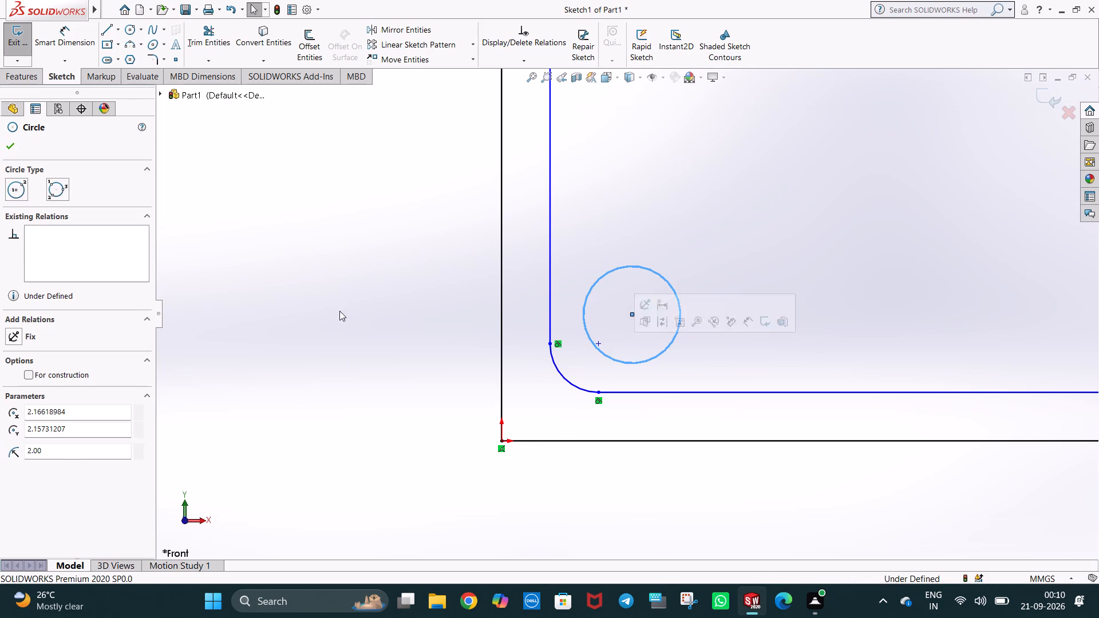
click(348, 302)
click(679, 314)
key(Delete)
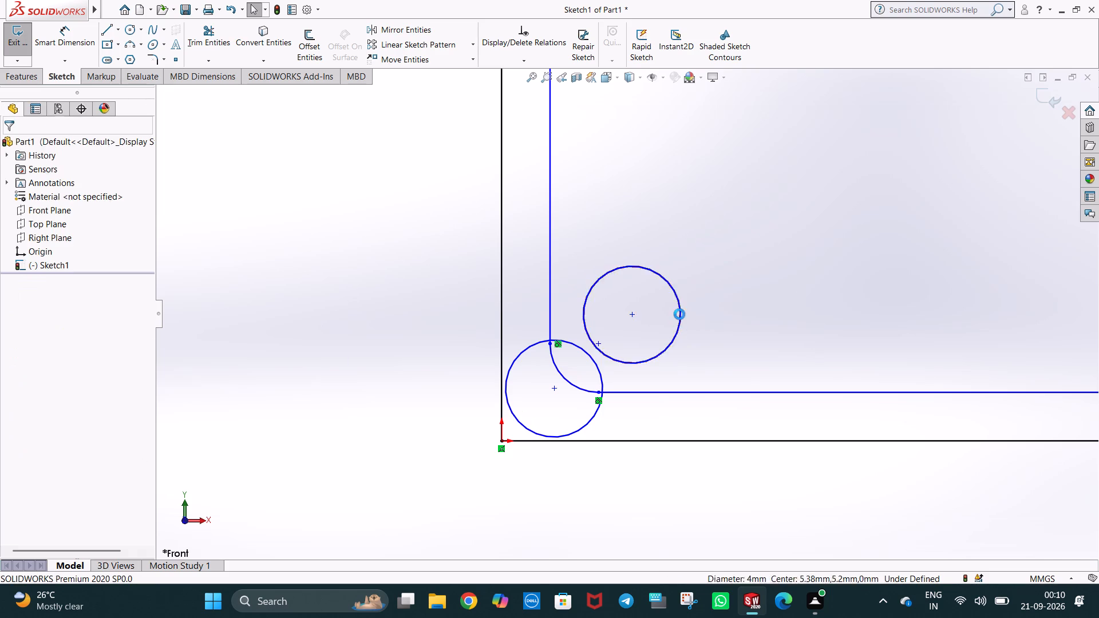
click(456, 314)
Make the copied circle tangent to the outer base line and to the outer vertical line.
ctrl+click(575, 441)
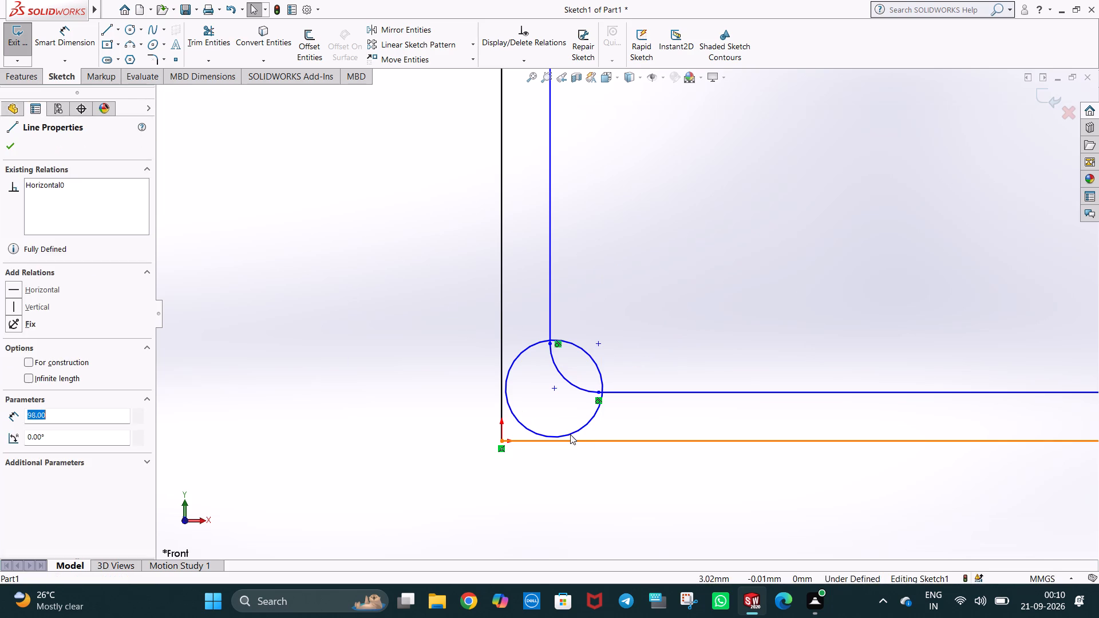
ctrl+click(570, 434)
ctrl+click(31, 349)
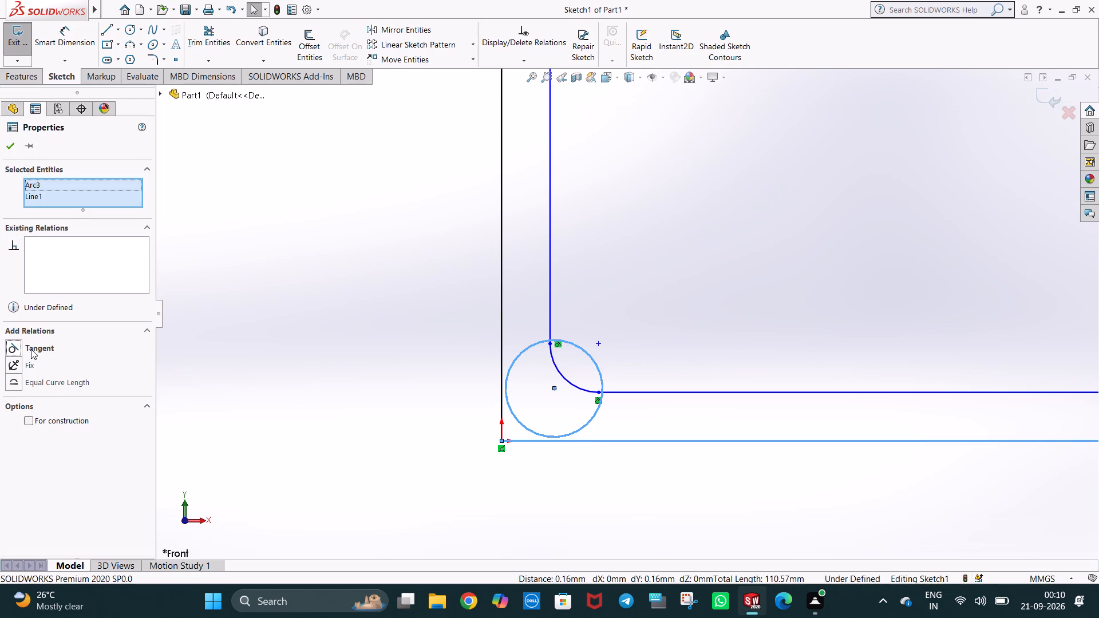
click(587, 275)
ctrl+click(534, 348)
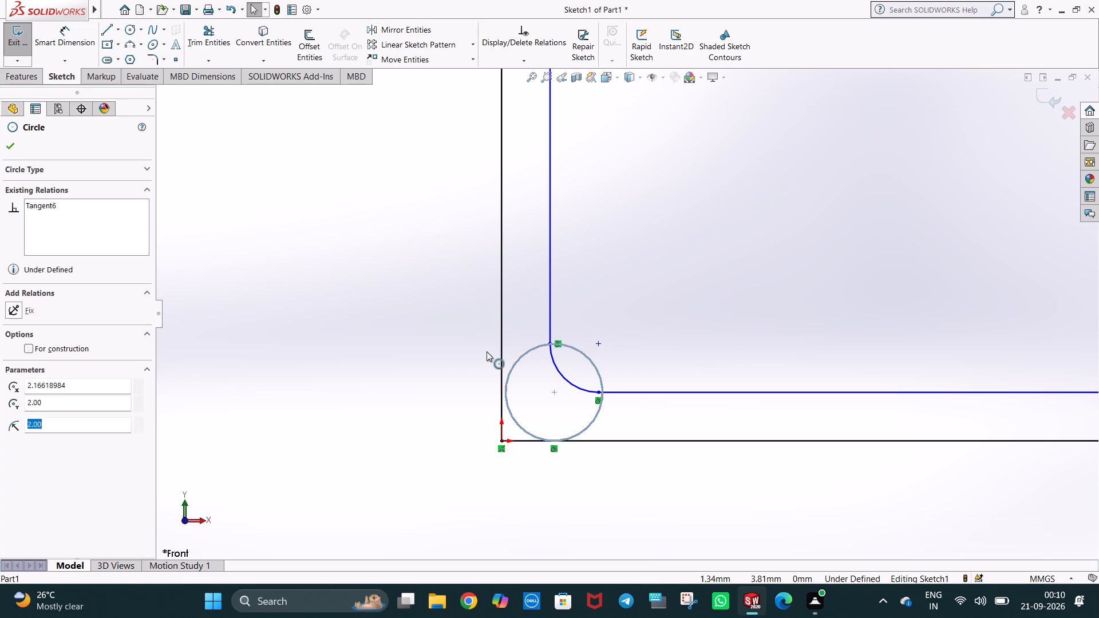
ctrl+click(501, 342)
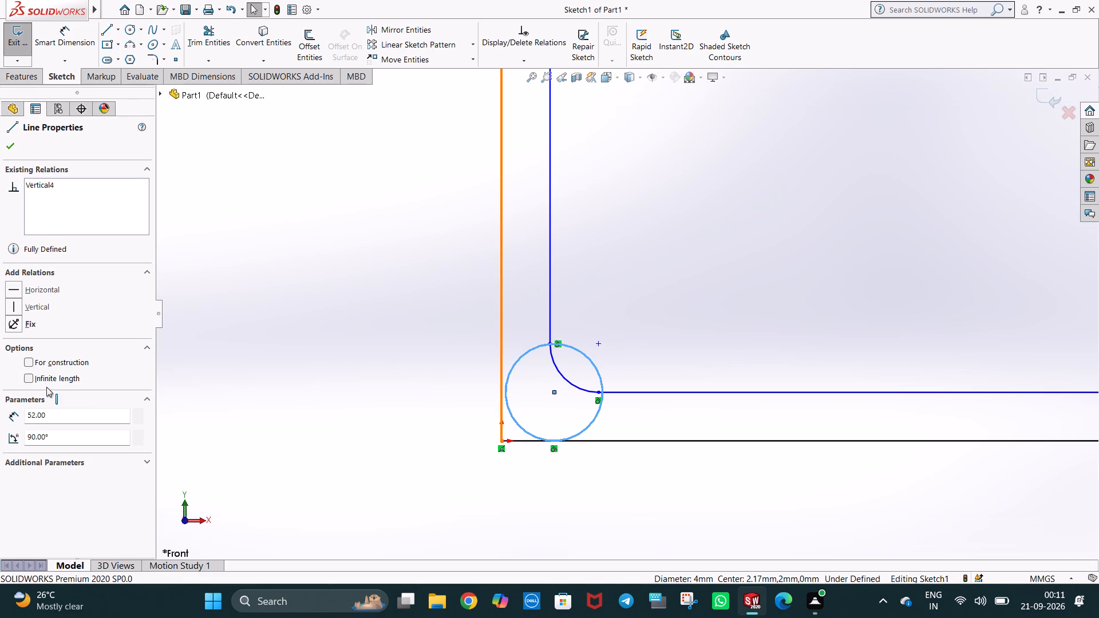
ctrl+click(29, 347)
click(663, 263)
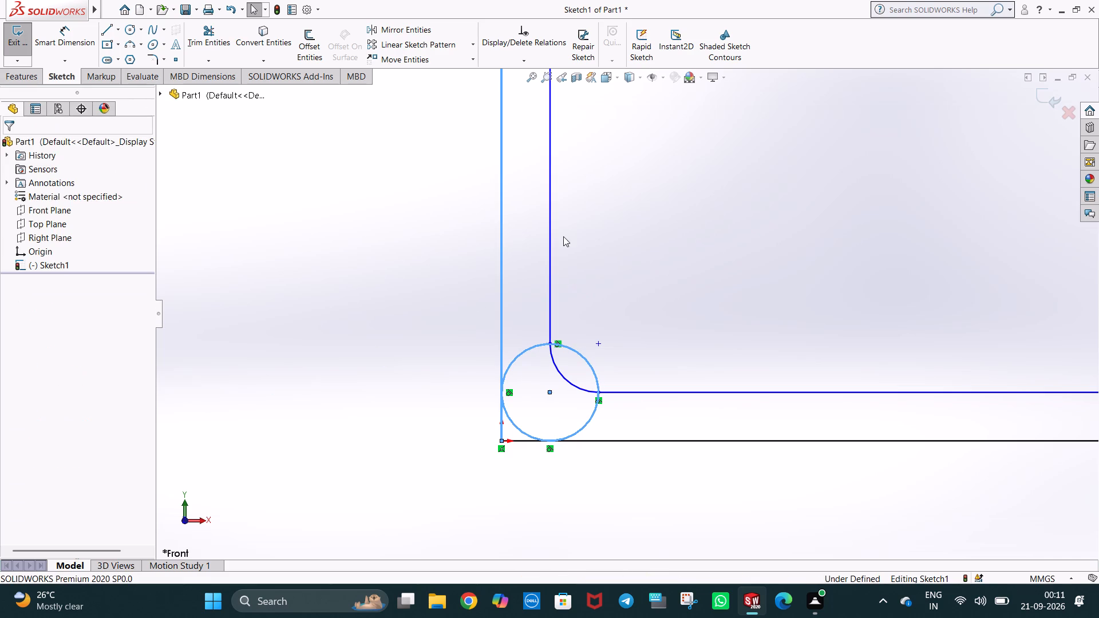
Trim the outer corner's line ends and the rest of the circle, leaving a rounded outer corner arc.
click(207, 47)
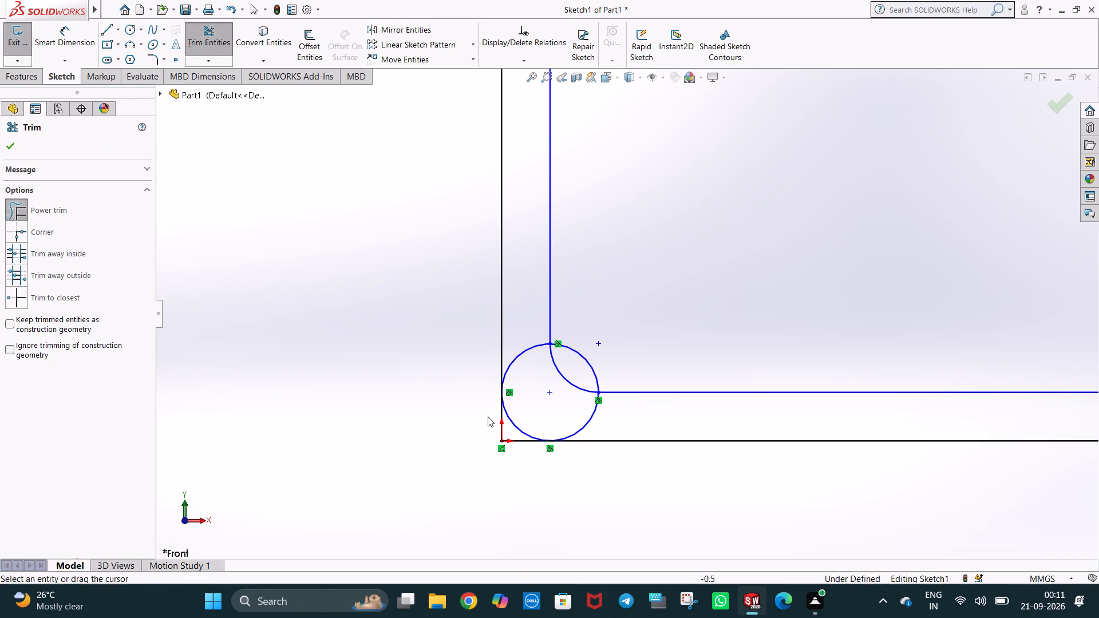
drag(488, 417, 528, 451)
drag(607, 358, 590, 372)
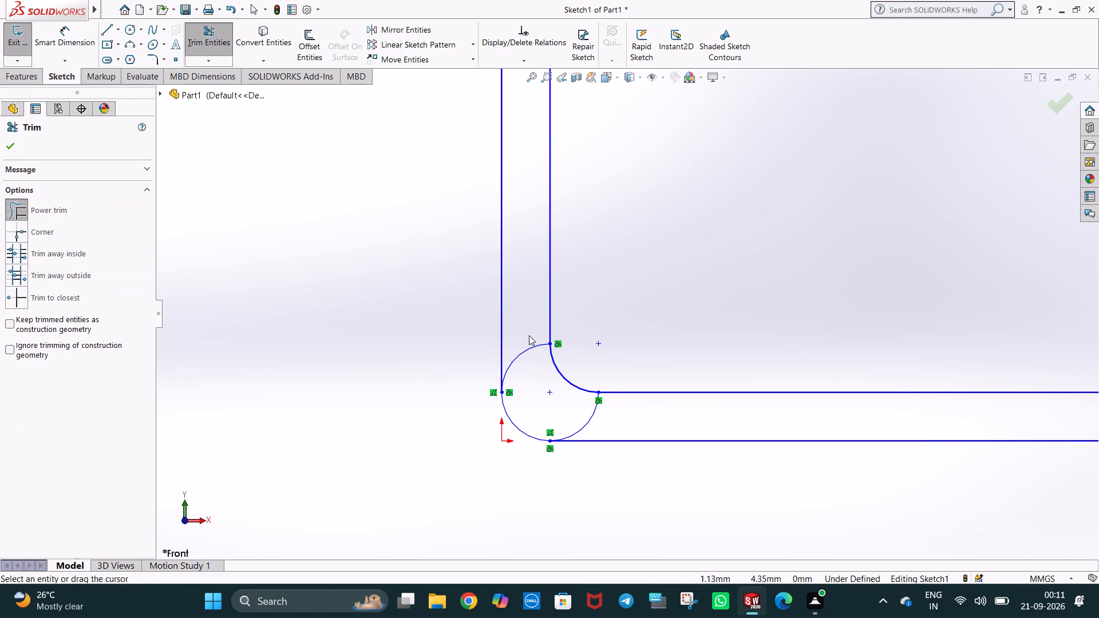
drag(529, 335, 543, 381)
drag(580, 406, 599, 423)
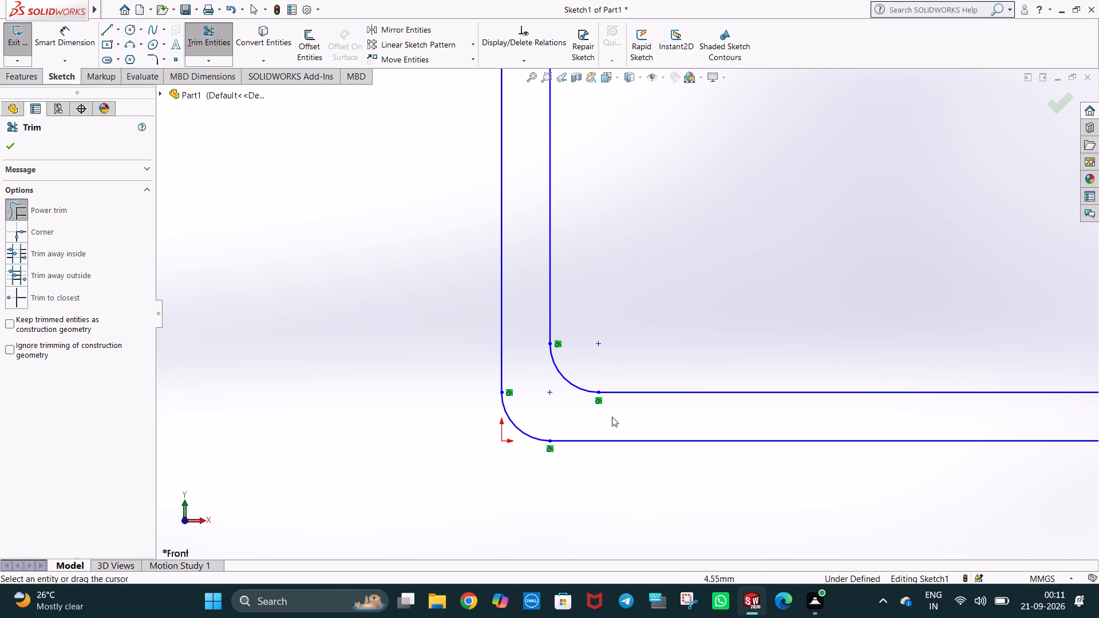
scroll(613, 413, up, 7)
key(Escape)
scroll(715, 378, up, 6)
key(Escape)
scroll(813, 263, down, 3)
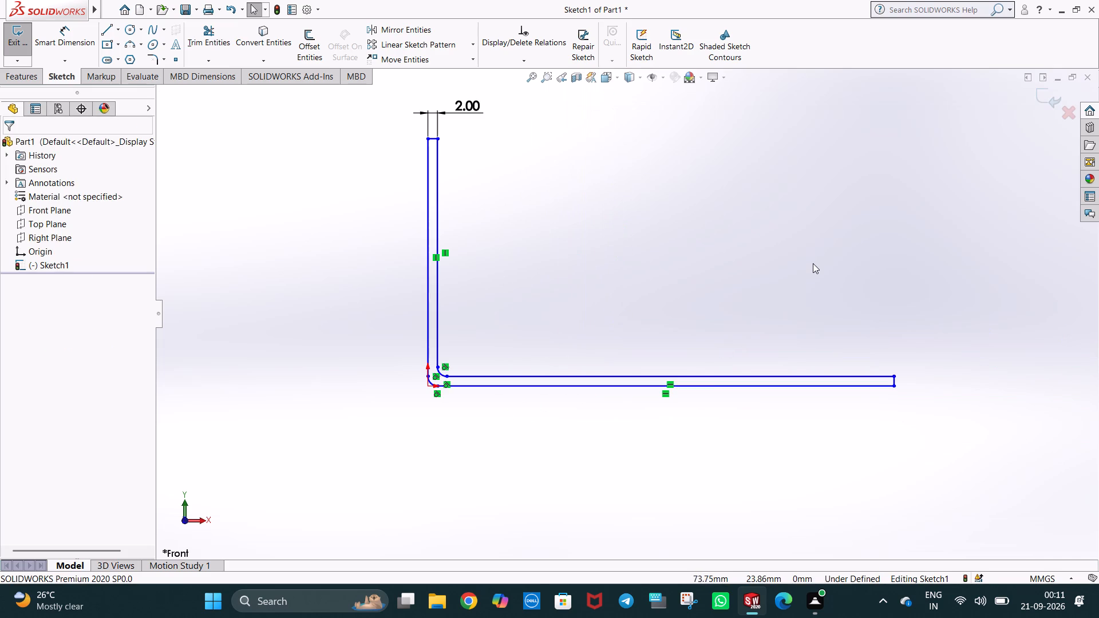
key(Escape)
click(734, 279)
Dimension the radius of the rounded inner corner arc of the L-profile.
click(77, 41)
scroll(393, 377, down, 3)
click(518, 358)
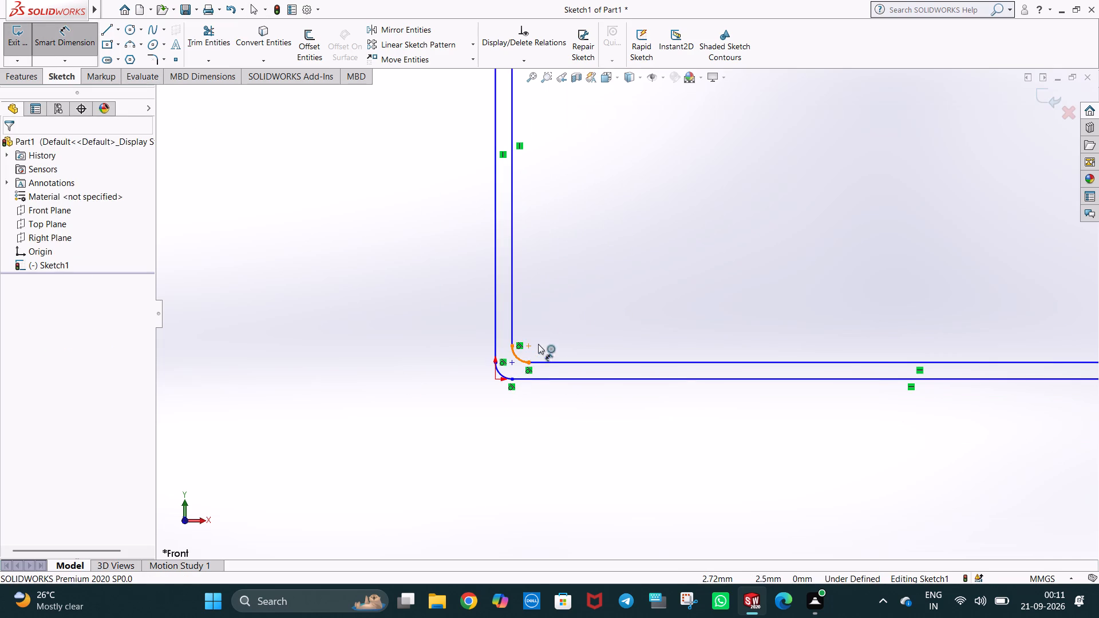
click(563, 328)
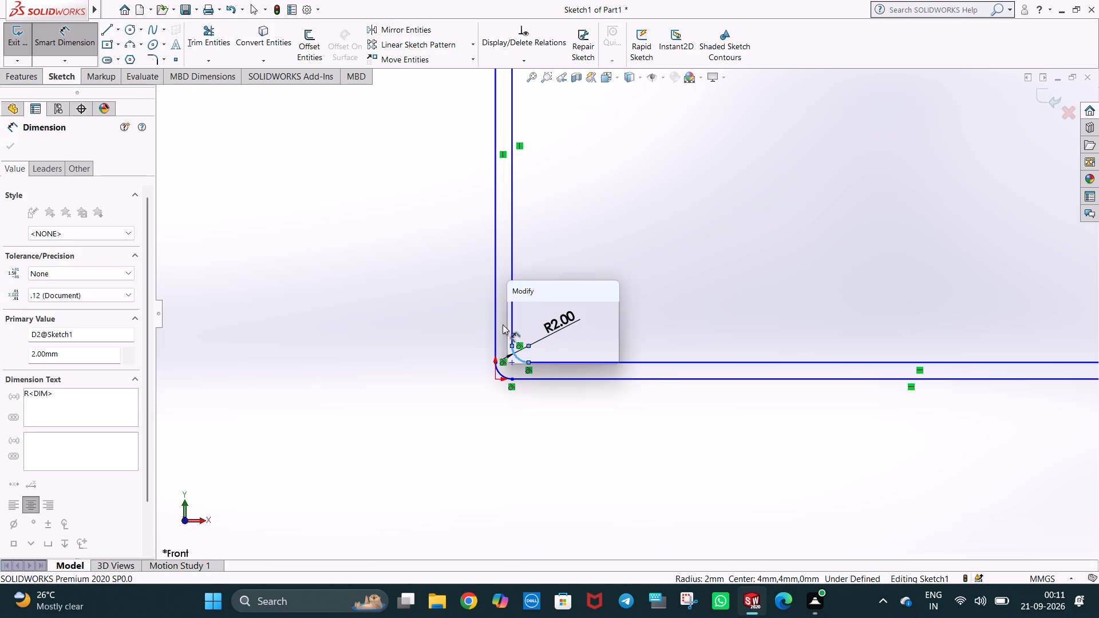
click(515, 310)
Dimension the outer base line's length and the overall width from the outer vertical line to the base's free end.
scroll(635, 270, up, 2)
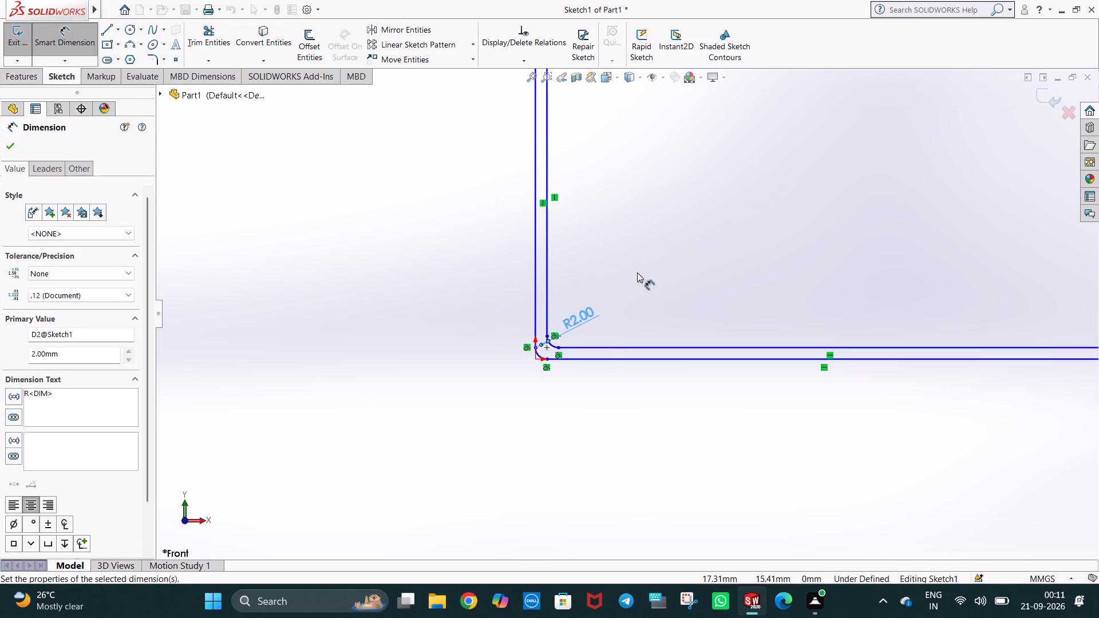
scroll(705, 312, up, 2)
click(739, 348)
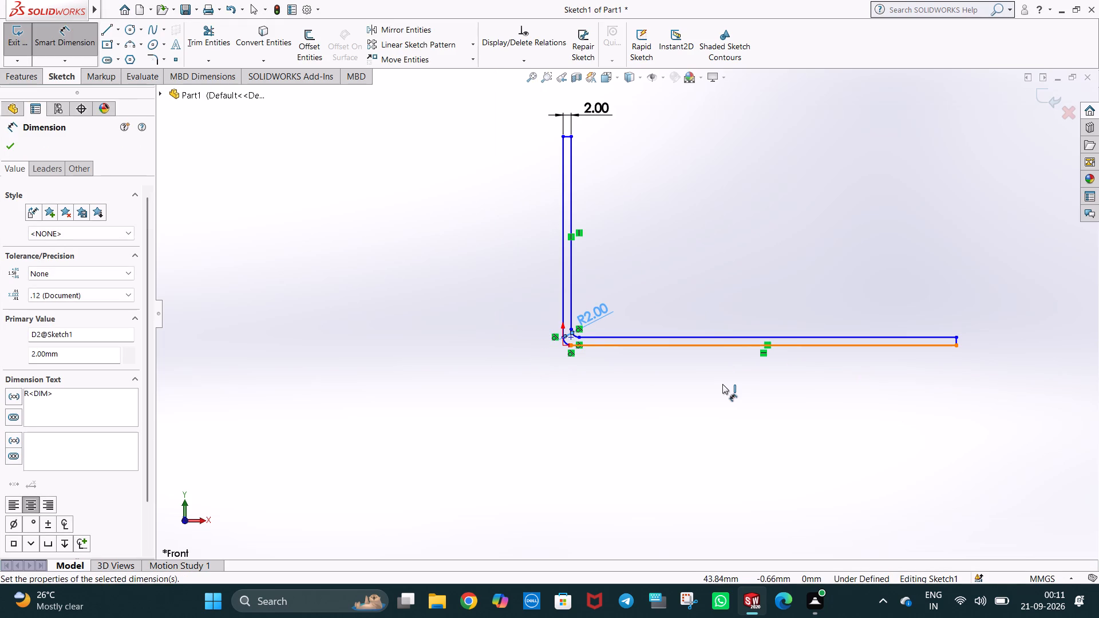
click(770, 377)
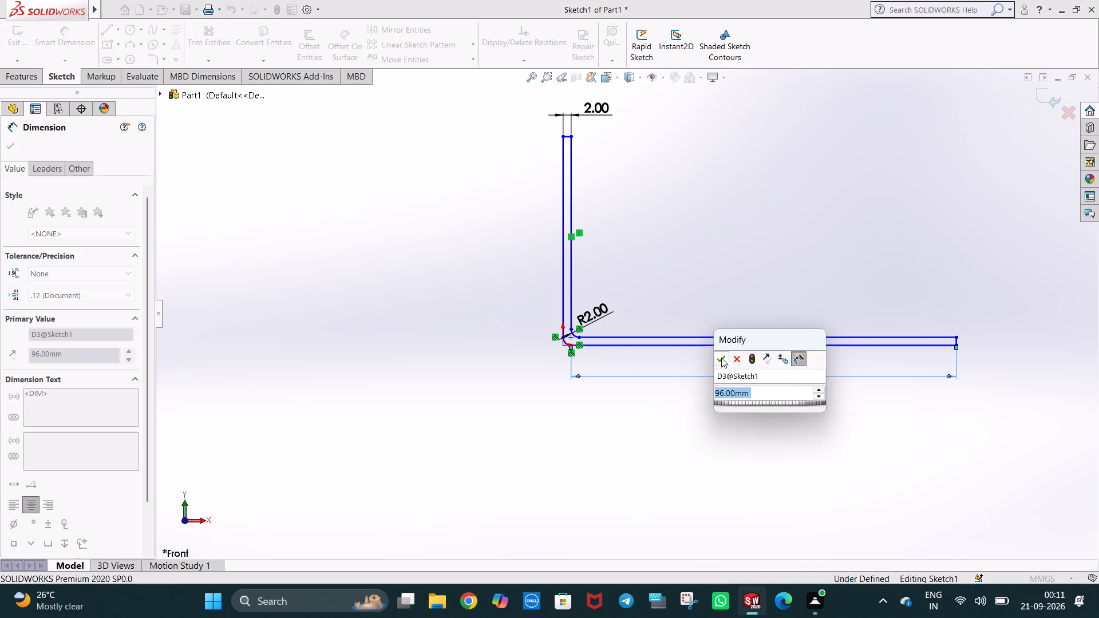
click(721, 358)
scroll(667, 304, down, 3)
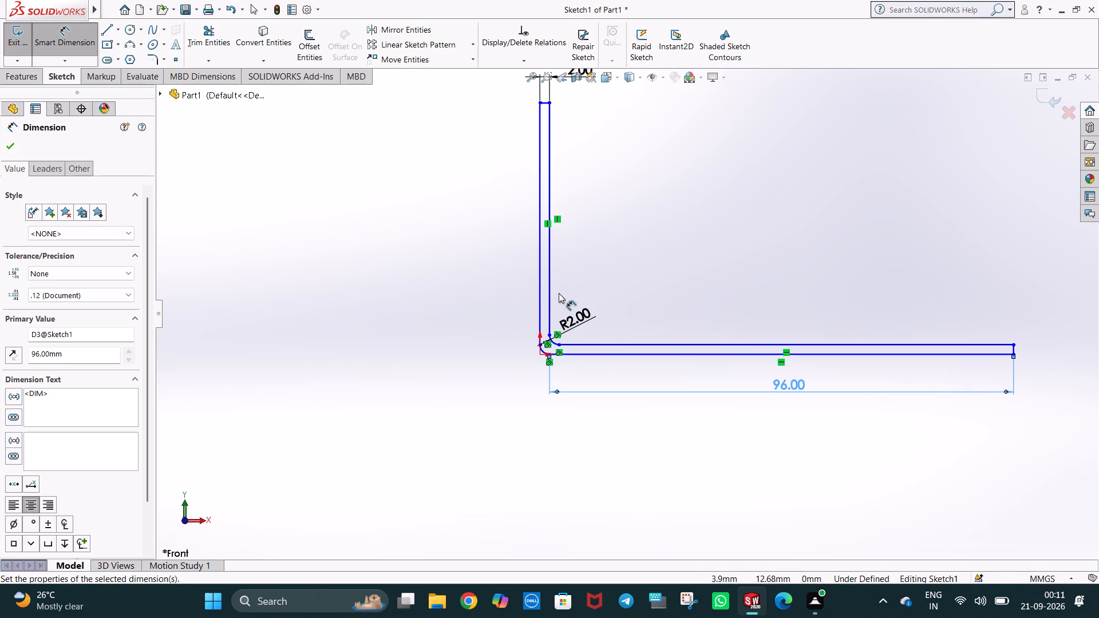
click(541, 302)
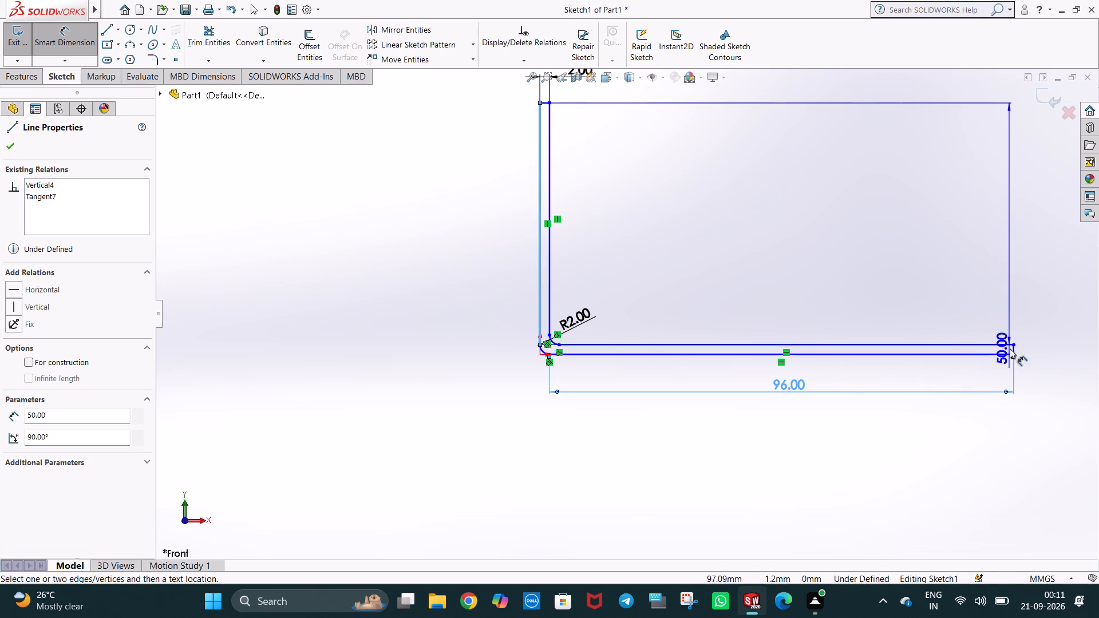
click(1013, 348)
click(792, 445)
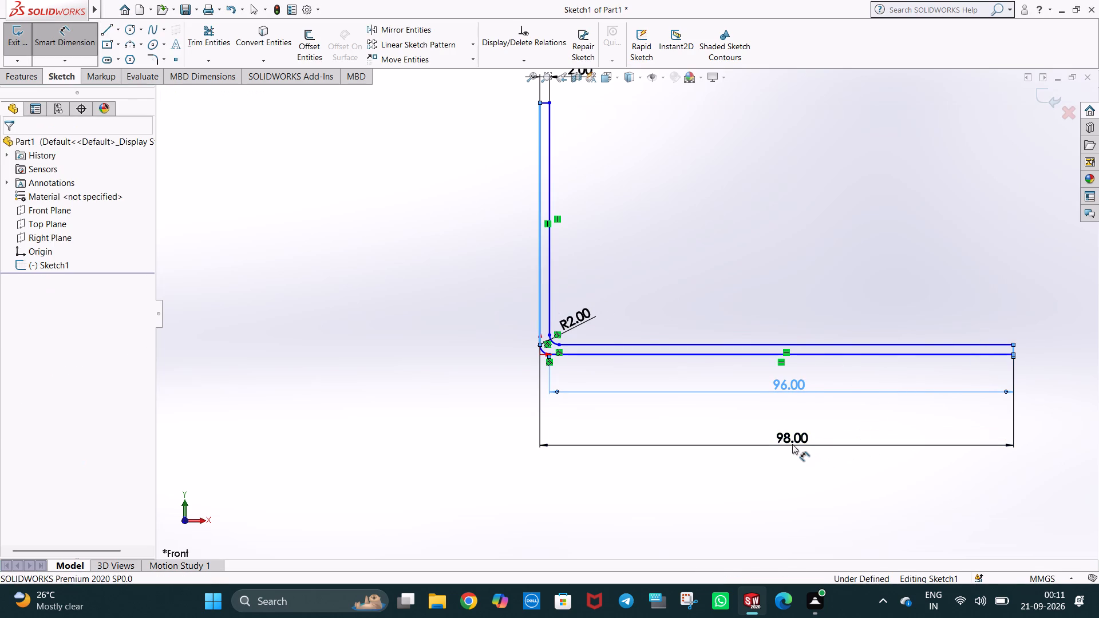
click(740, 431)
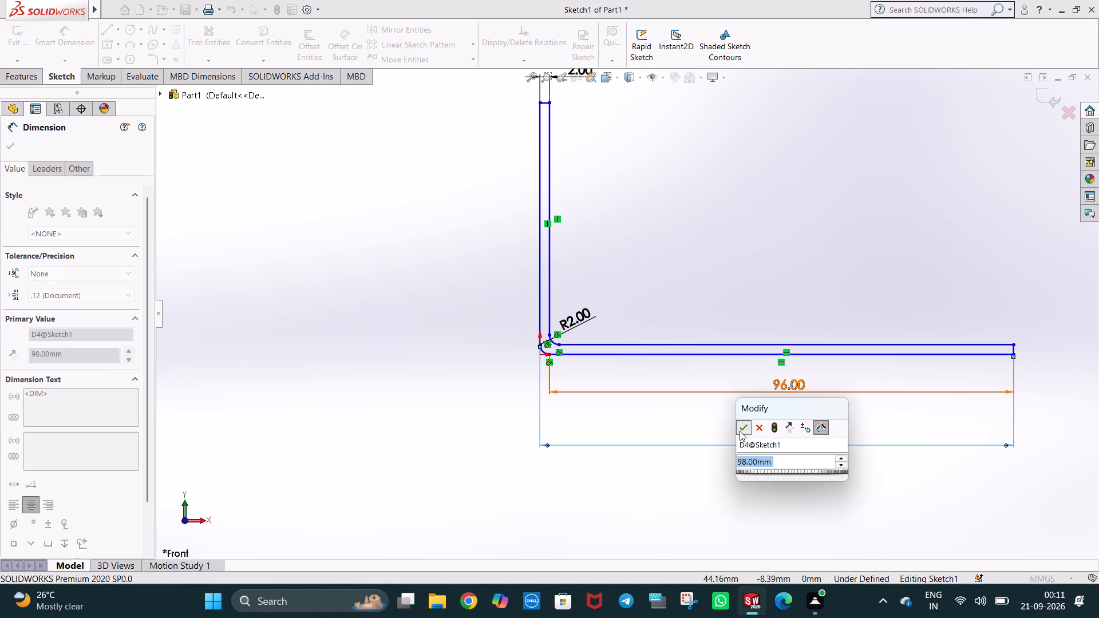
click(721, 277)
Dimension the length of the L-profile's outer vertical line.
scroll(609, 389, down, 4)
scroll(582, 342, down, 3)
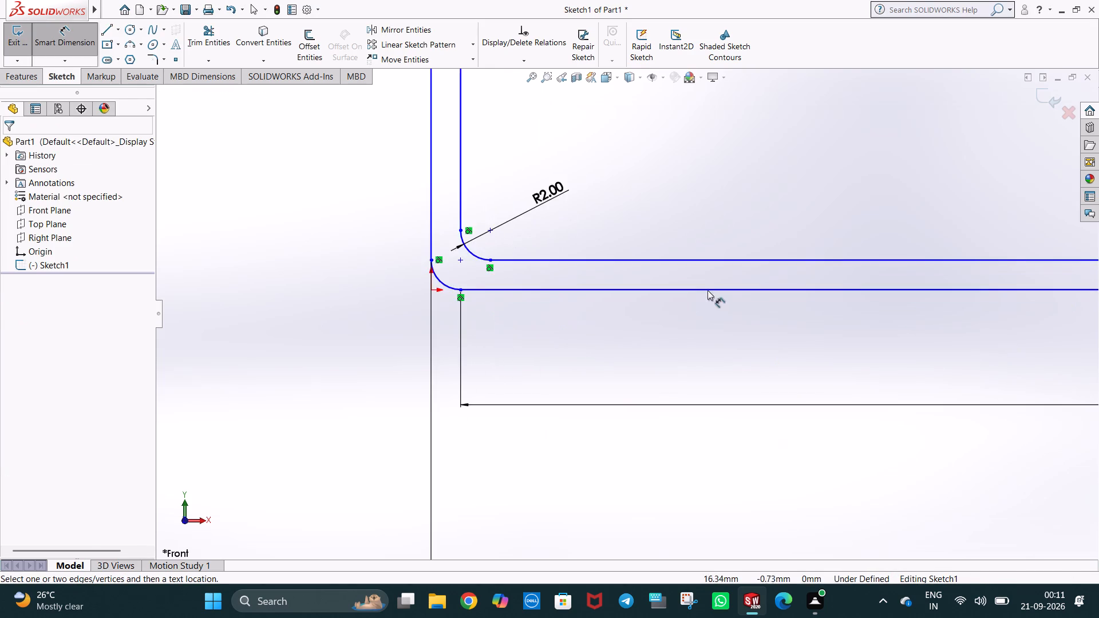
scroll(711, 289, up, 6)
scroll(833, 267, up, 2)
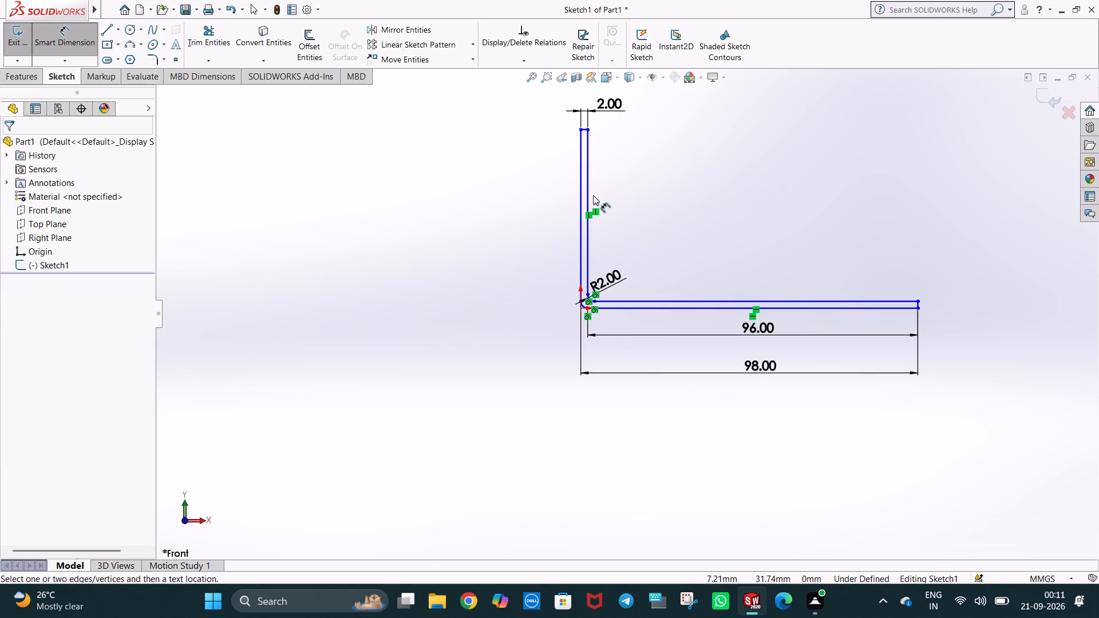
click(578, 186)
click(501, 215)
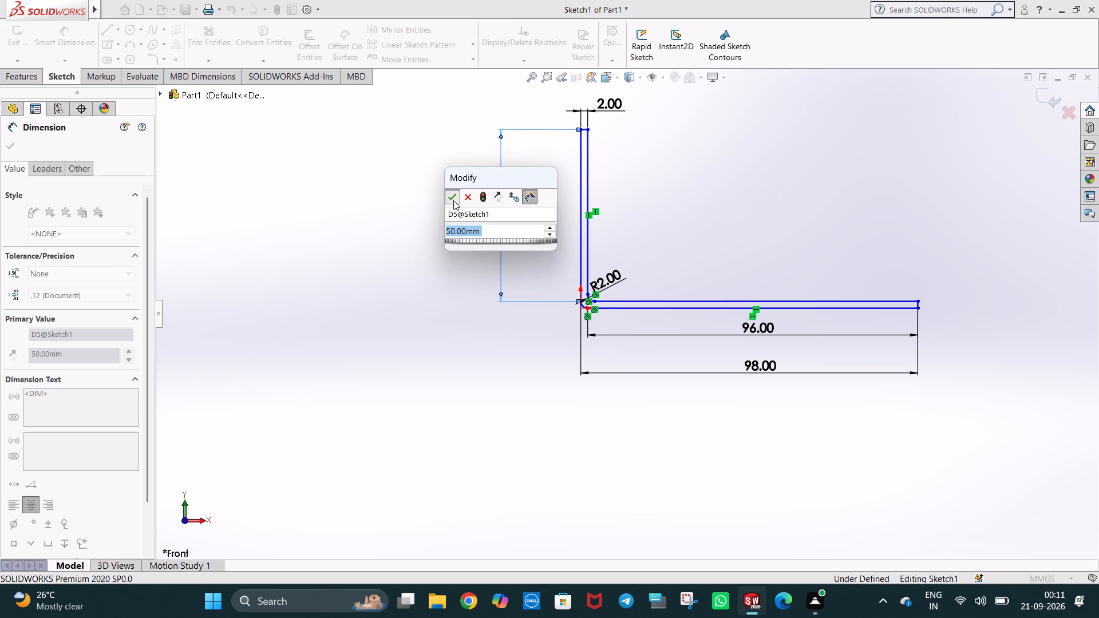
click(453, 200)
click(601, 177)
Dimension the vertical and horizontal distances from the origin to the two ends of the outer corner arc.
scroll(614, 250, down, 3)
scroll(568, 310, down, 4)
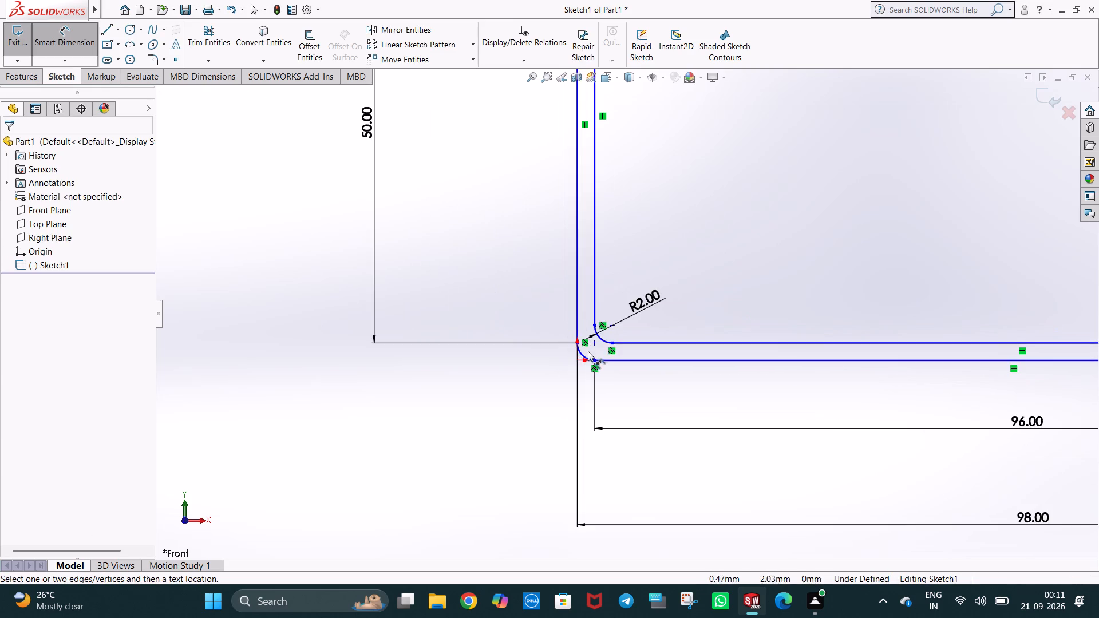
click(583, 369)
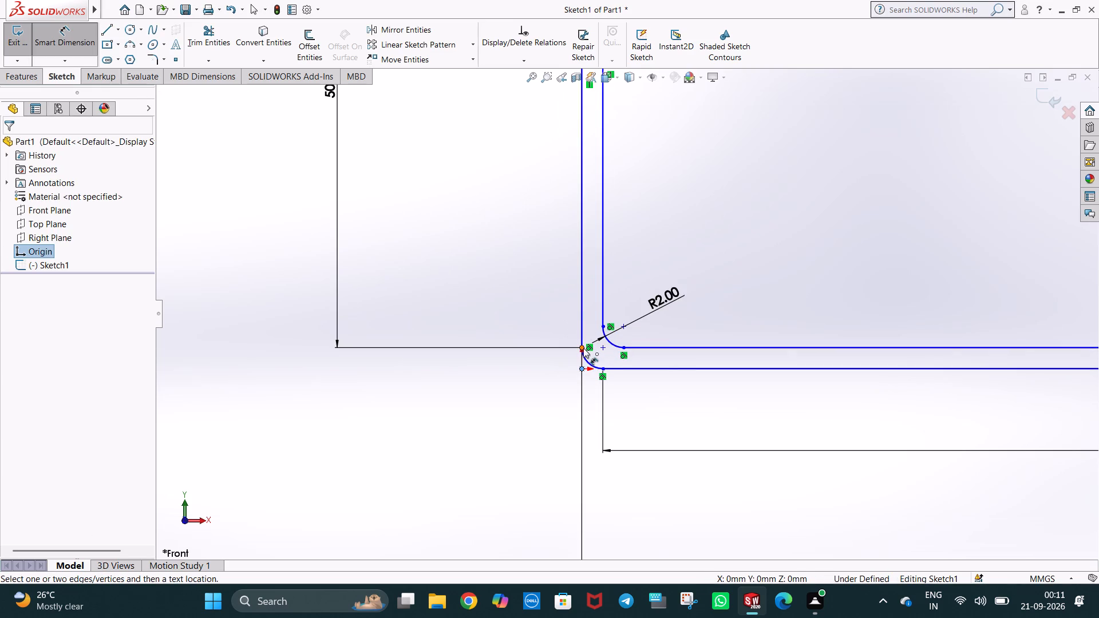
click(581, 348)
click(529, 330)
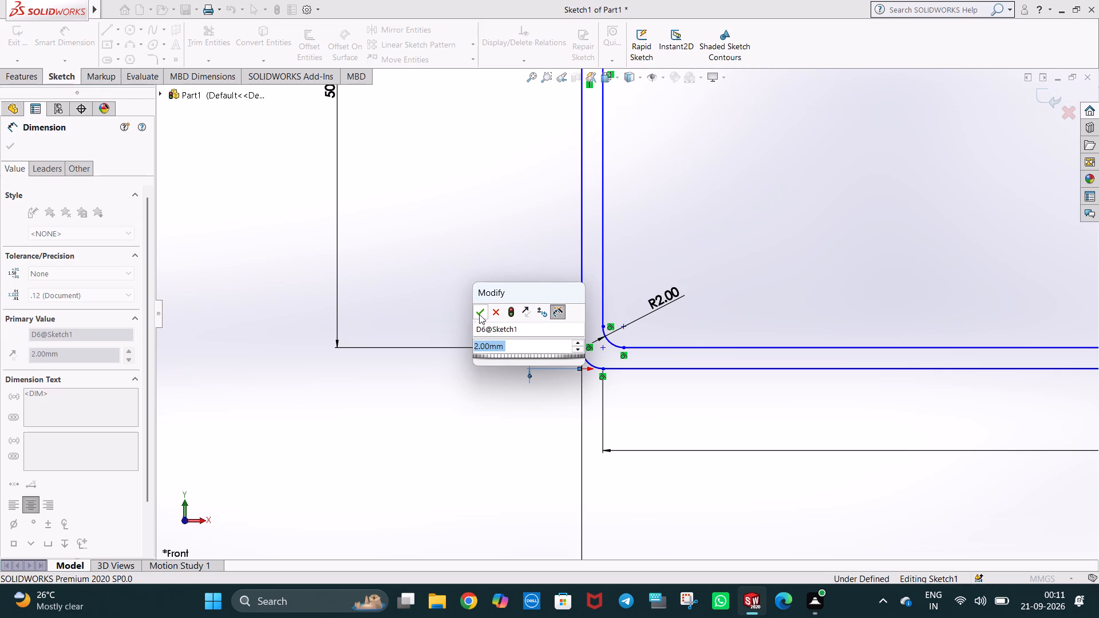
click(479, 314)
click(645, 399)
scroll(614, 402, down, 2)
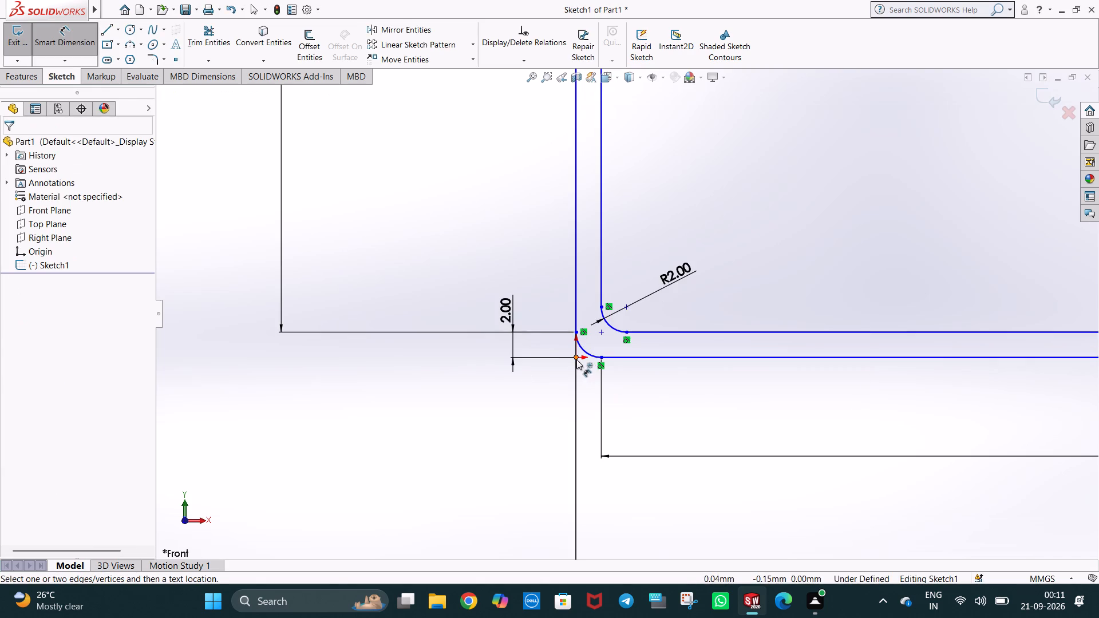
click(576, 357)
click(602, 358)
click(663, 414)
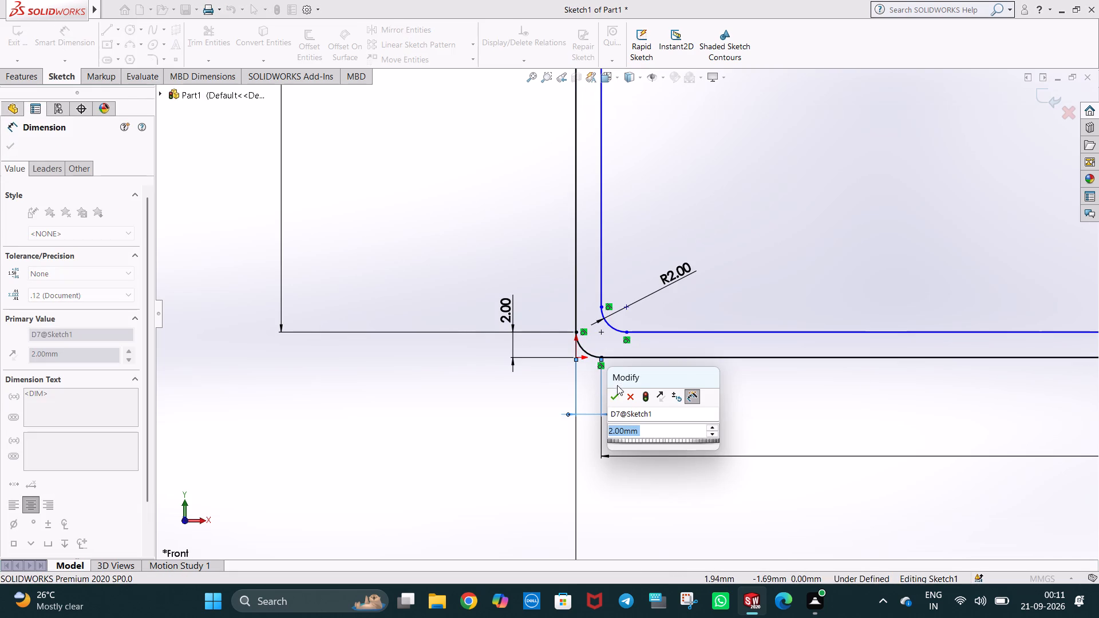
click(614, 395)
click(663, 305)
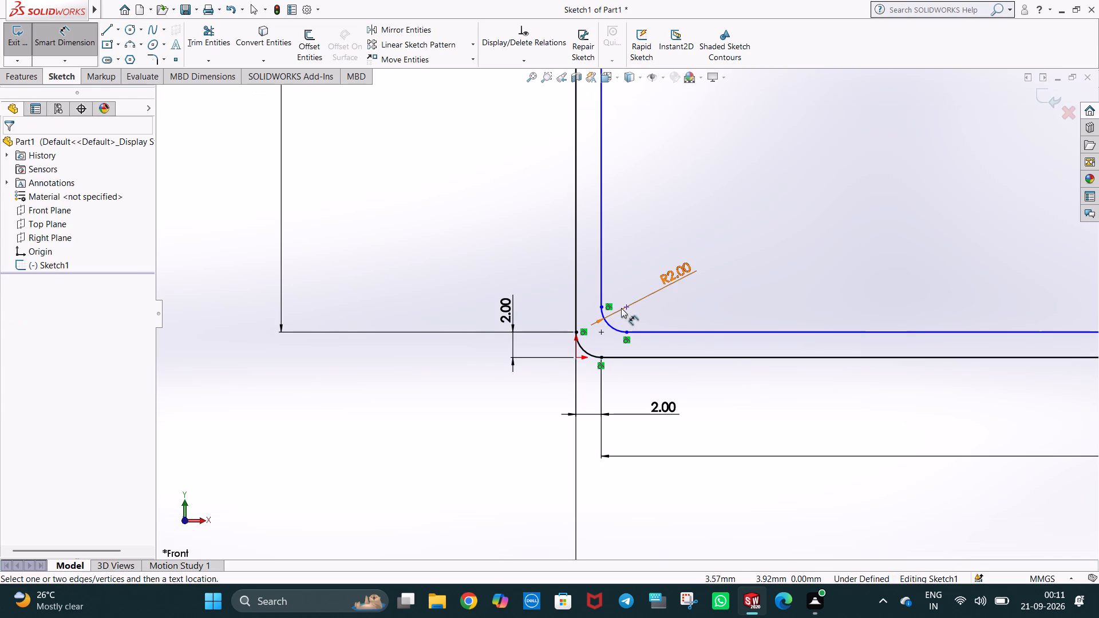
Add aligned dimensions from the inner arc's centre to the outer arc's centre and to the origin.
click(625, 307)
click(602, 333)
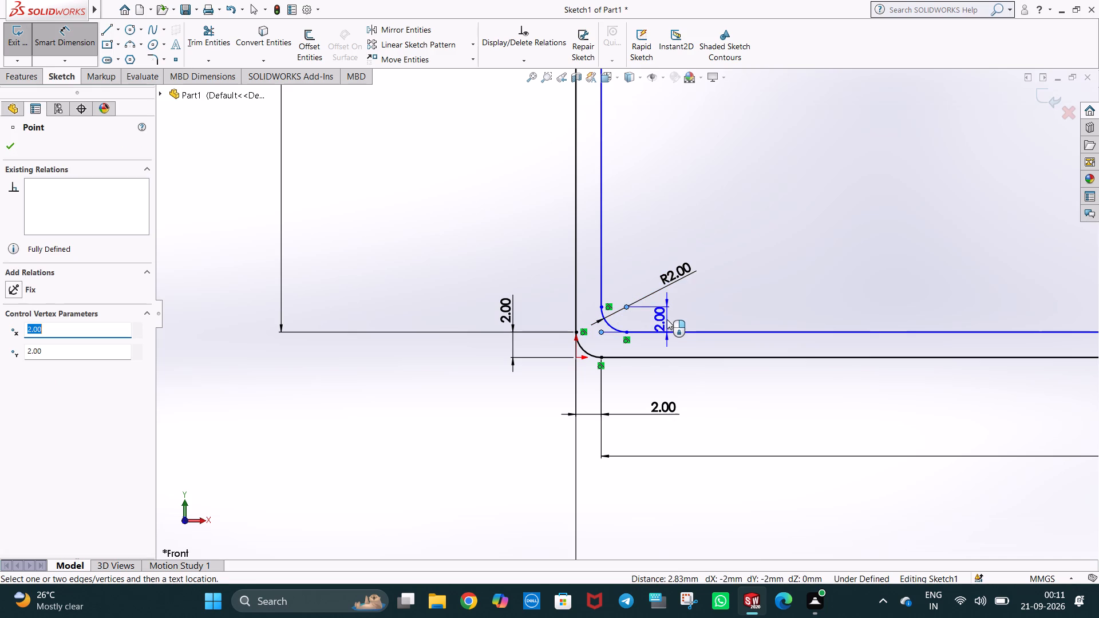
click(716, 290)
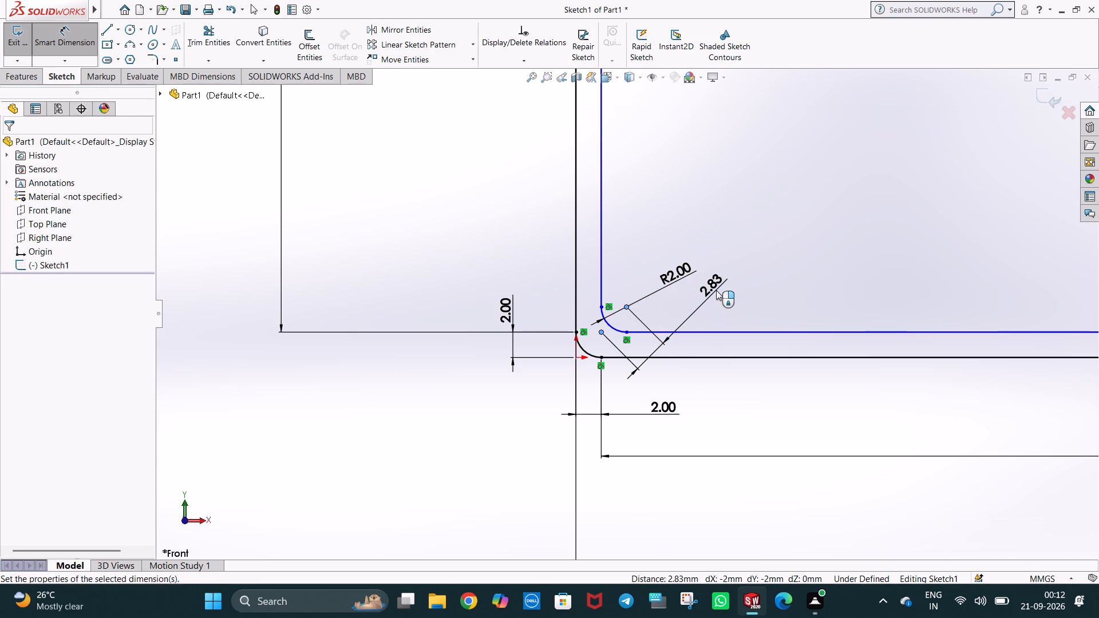
click(669, 267)
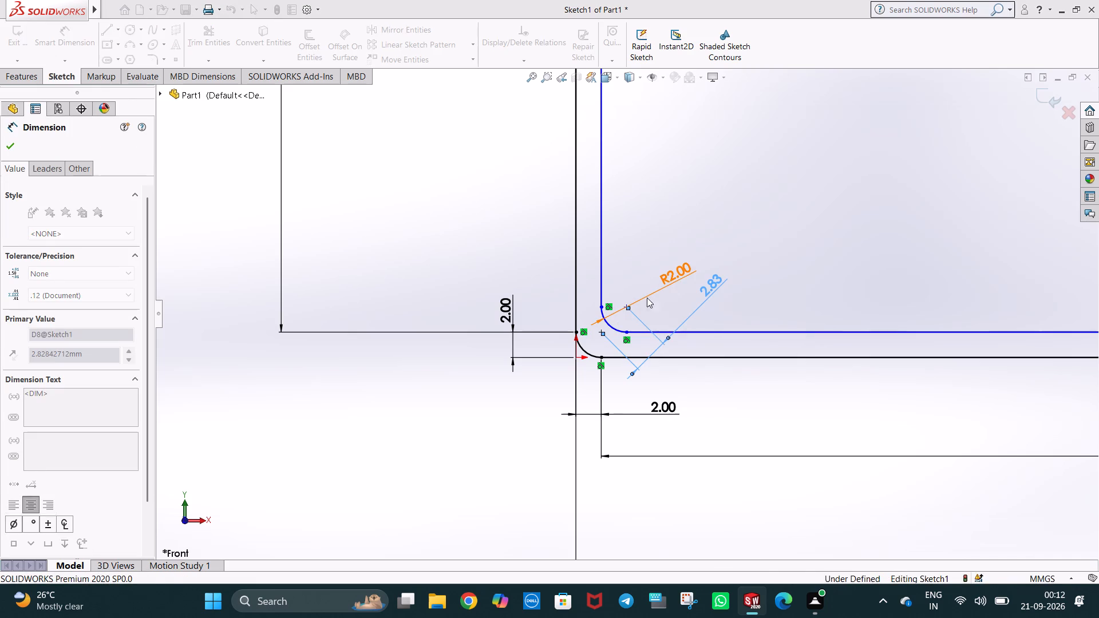
click(626, 306)
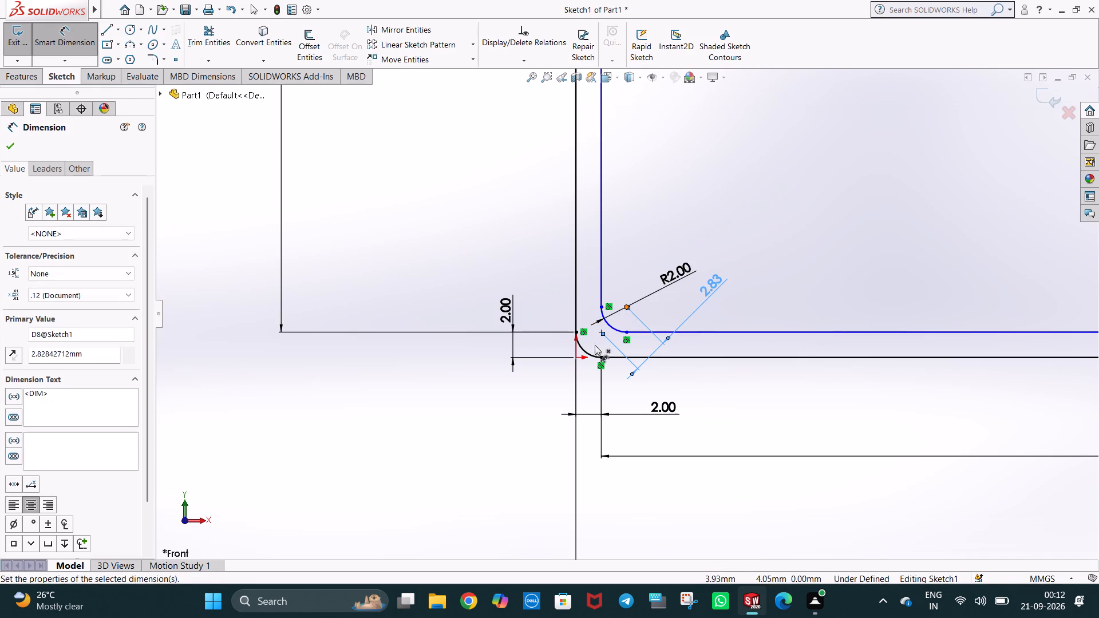
click(577, 358)
click(682, 378)
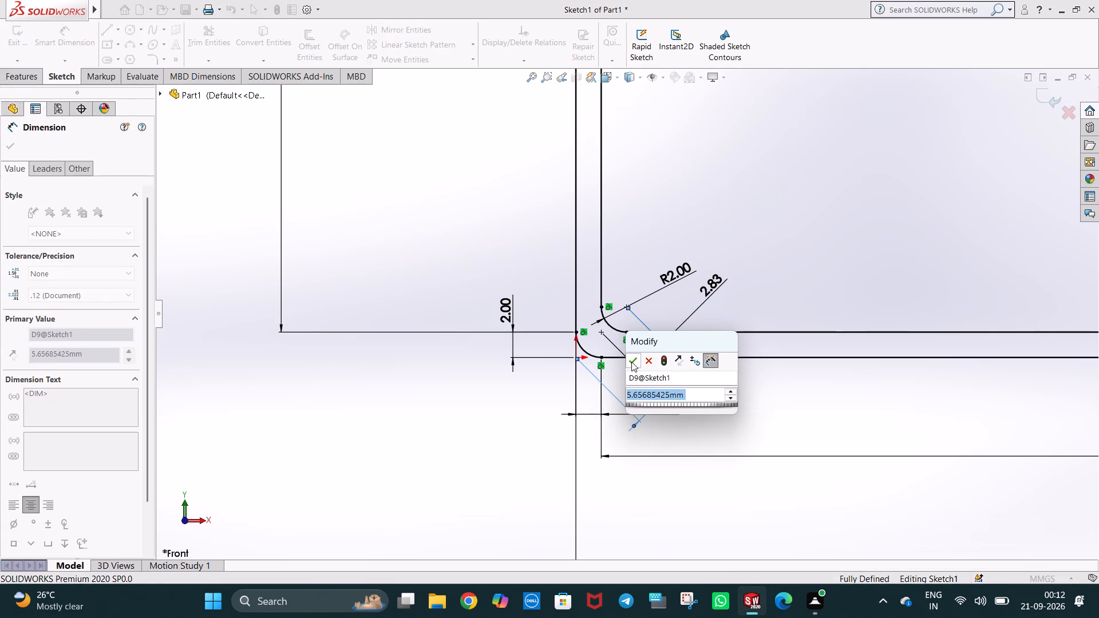
click(631, 362)
click(758, 256)
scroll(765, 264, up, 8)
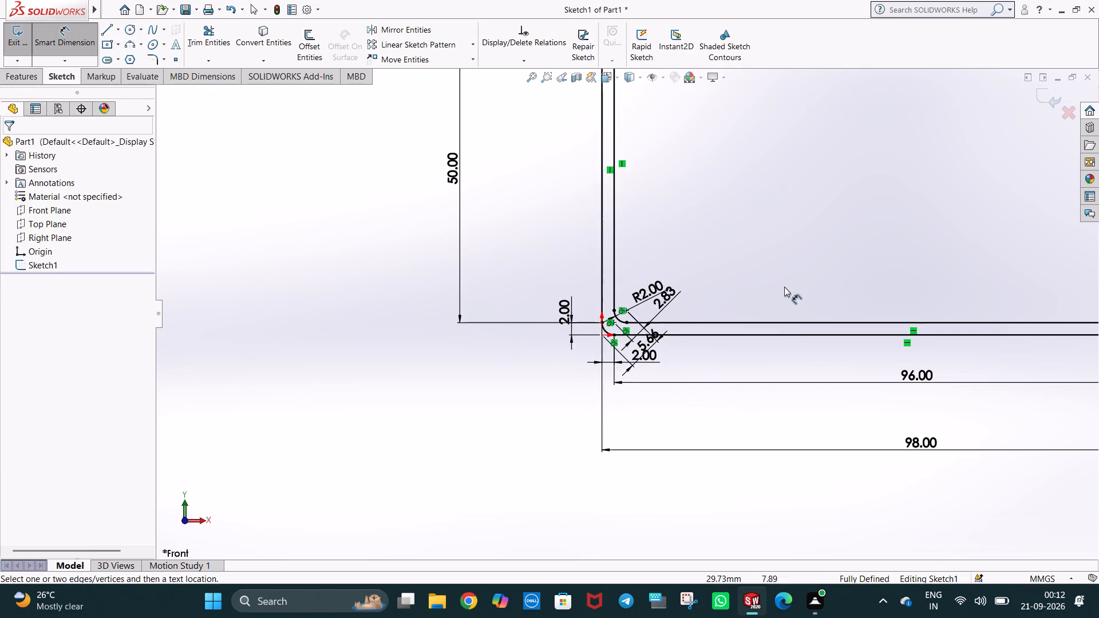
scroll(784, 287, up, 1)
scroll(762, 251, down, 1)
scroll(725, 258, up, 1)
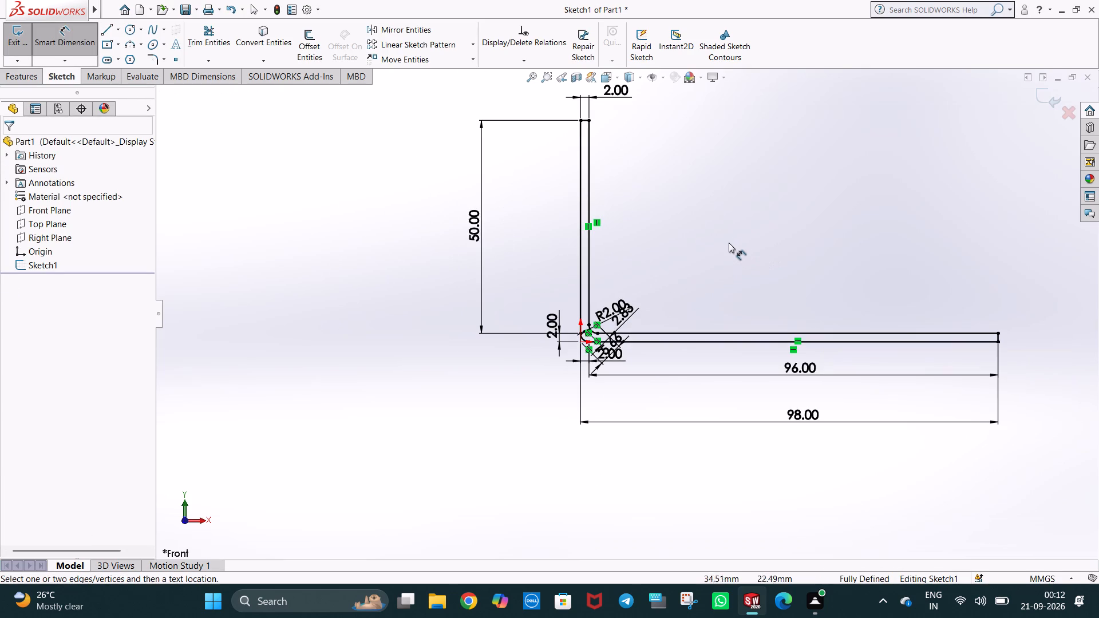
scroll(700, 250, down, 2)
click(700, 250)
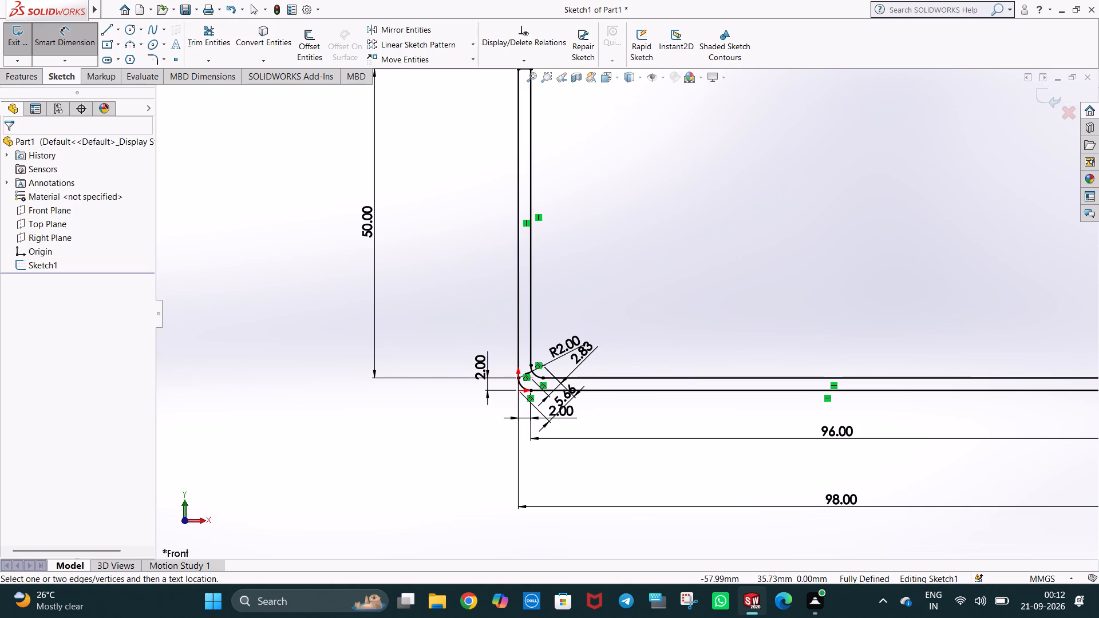
Extrude the L-profile sketch as a boss with the Mid Plane end condition and a depth of 149 mm.
click(34, 77)
click(31, 49)
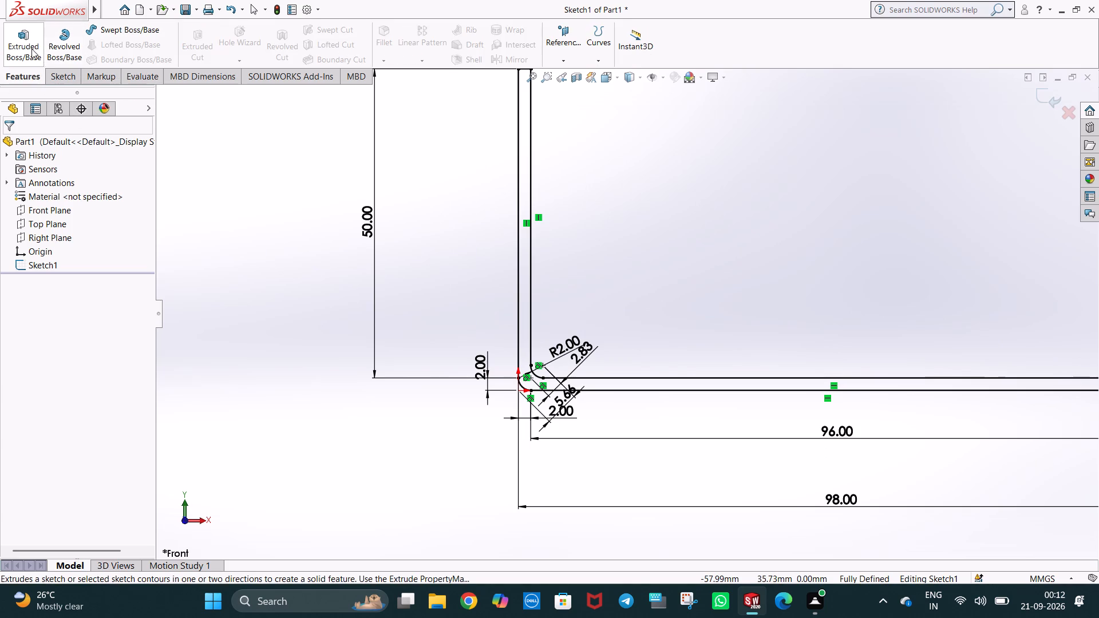
scroll(355, 236, up, 2)
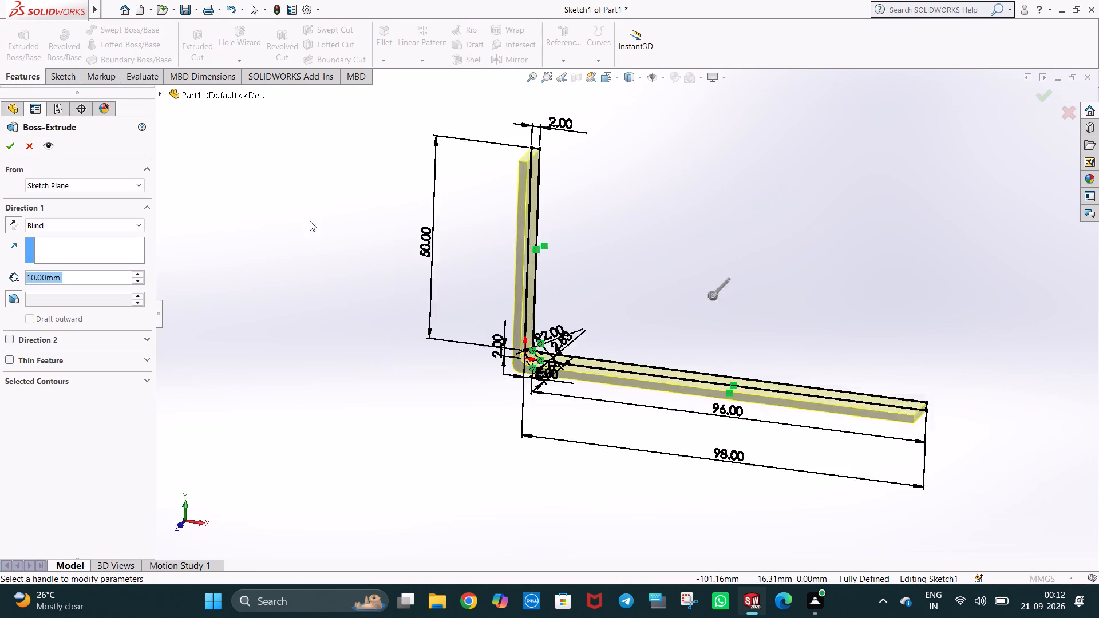
click(73, 224)
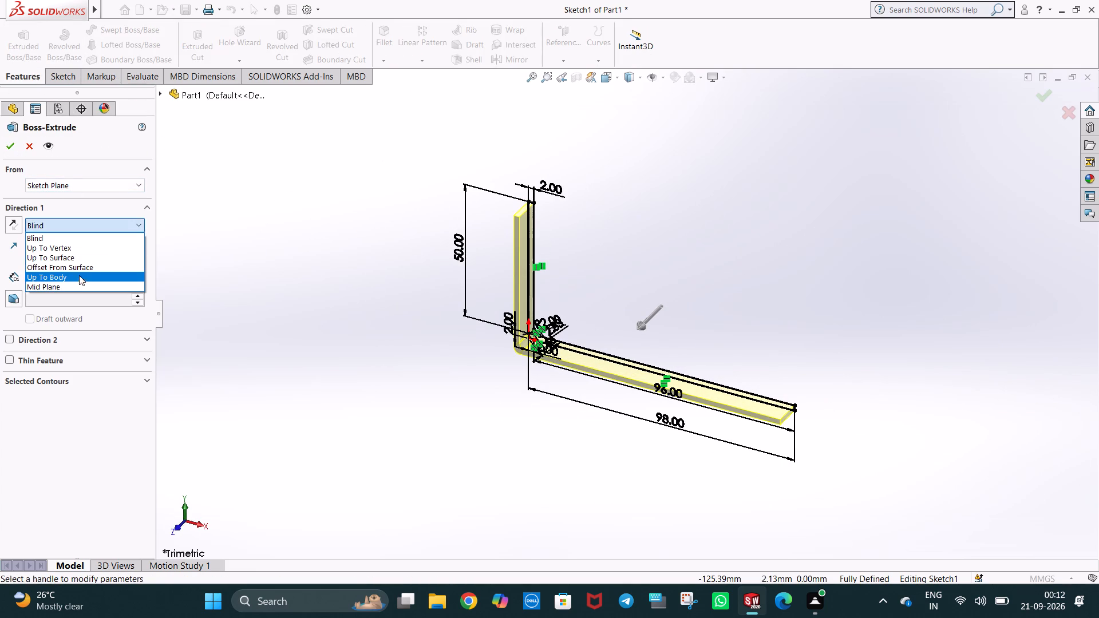
click(79, 280)
click(89, 224)
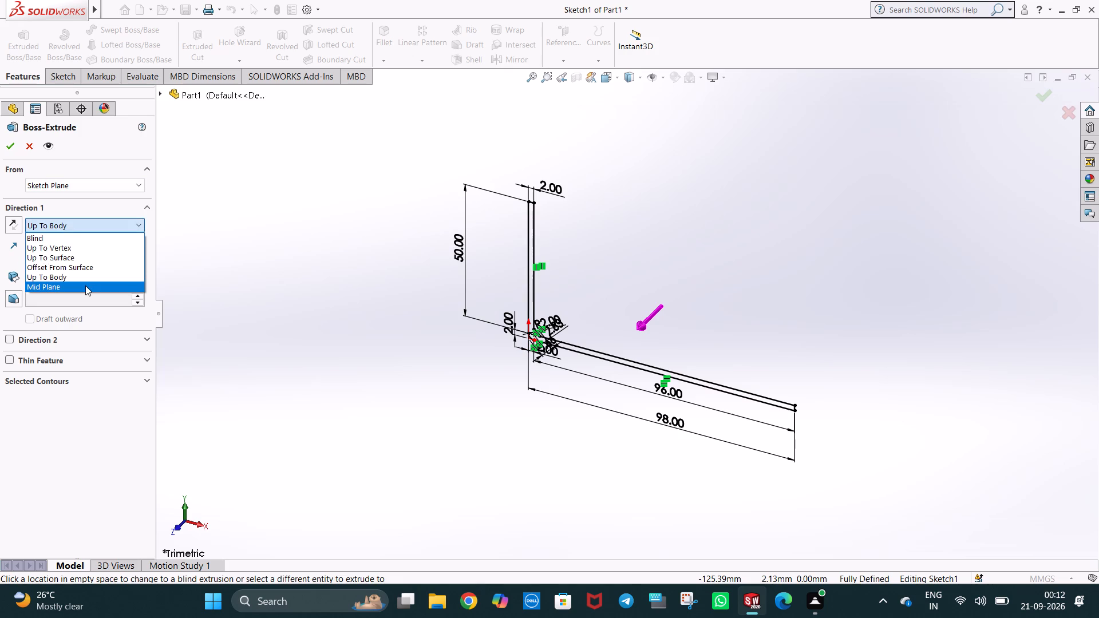
click(85, 286)
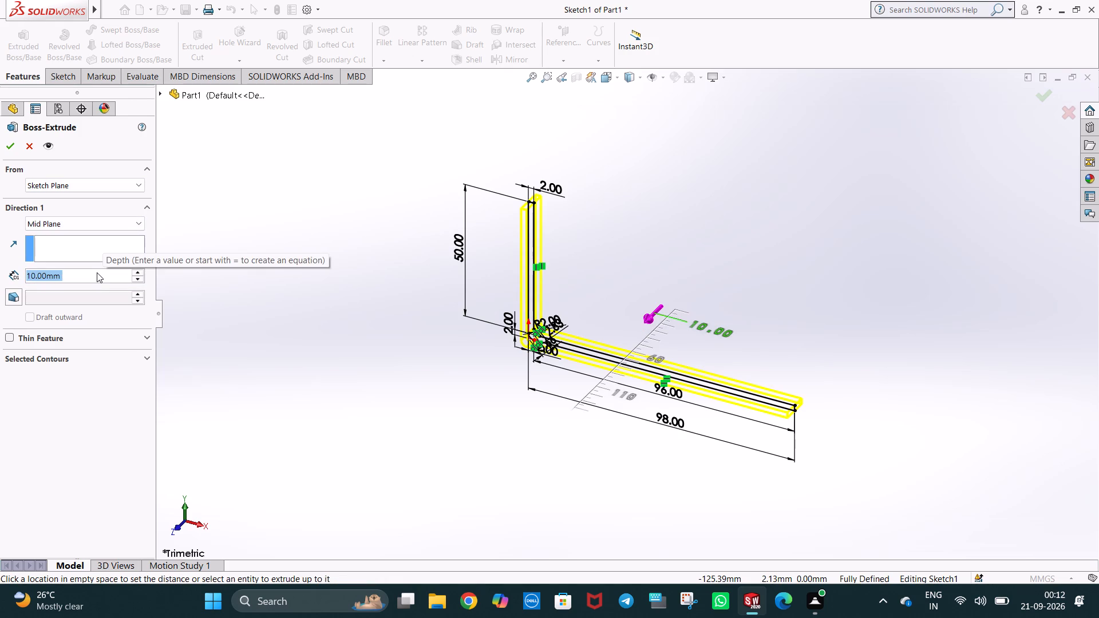
text(149)
key(Return)
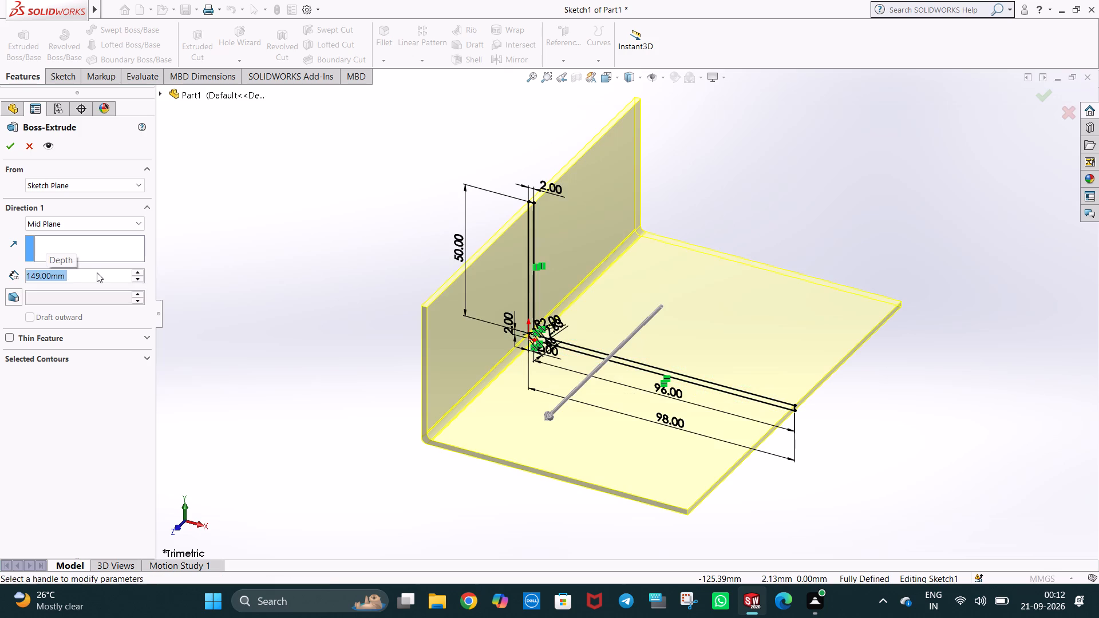
click(9, 142)
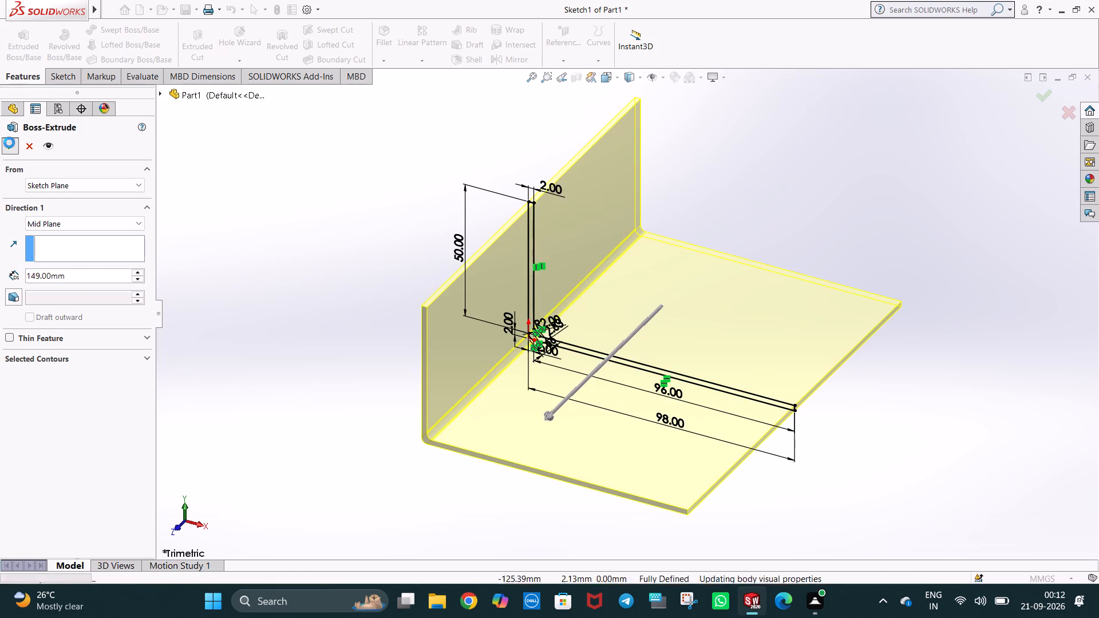
scroll(371, 259, up, 2)
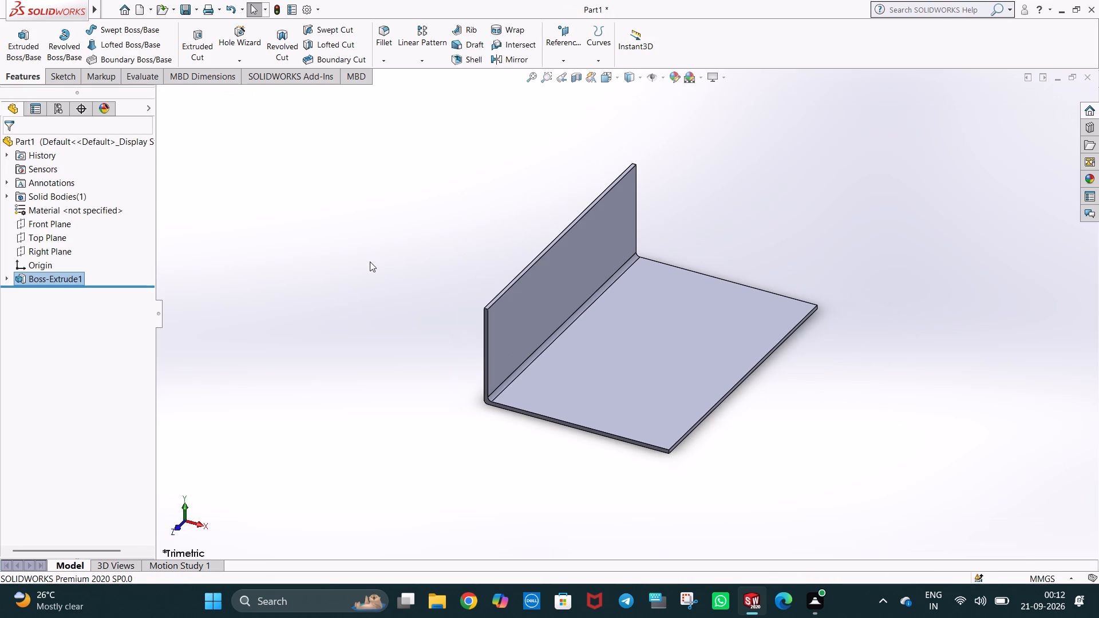
Save the part to the Desktop as Stamping retainer bracket.
key(ctrl+s)
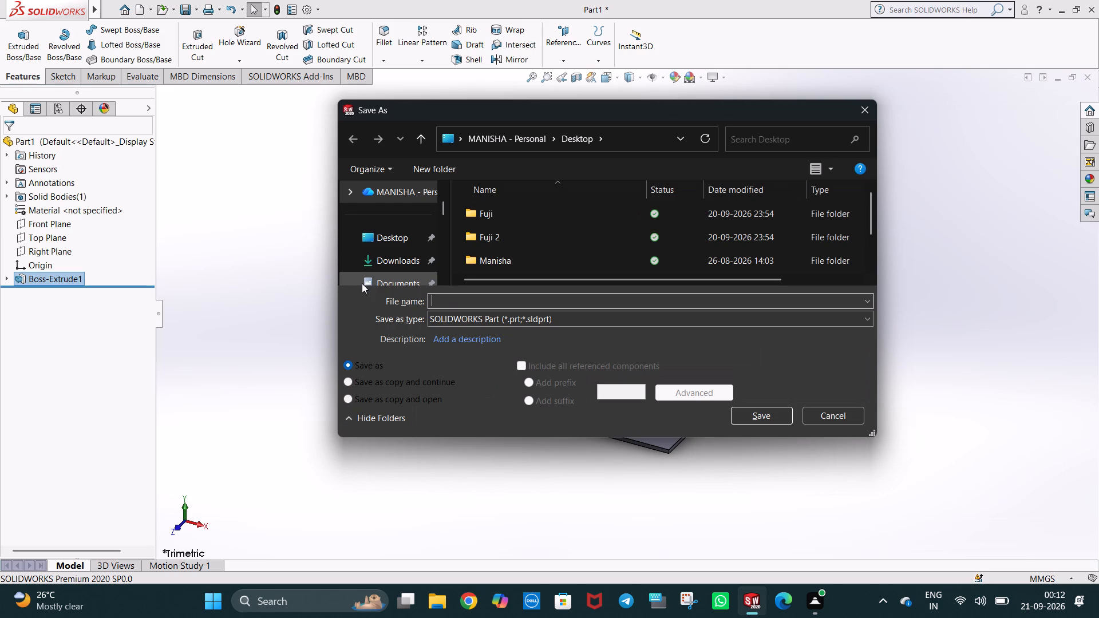
key(d)
key(BackSpace)
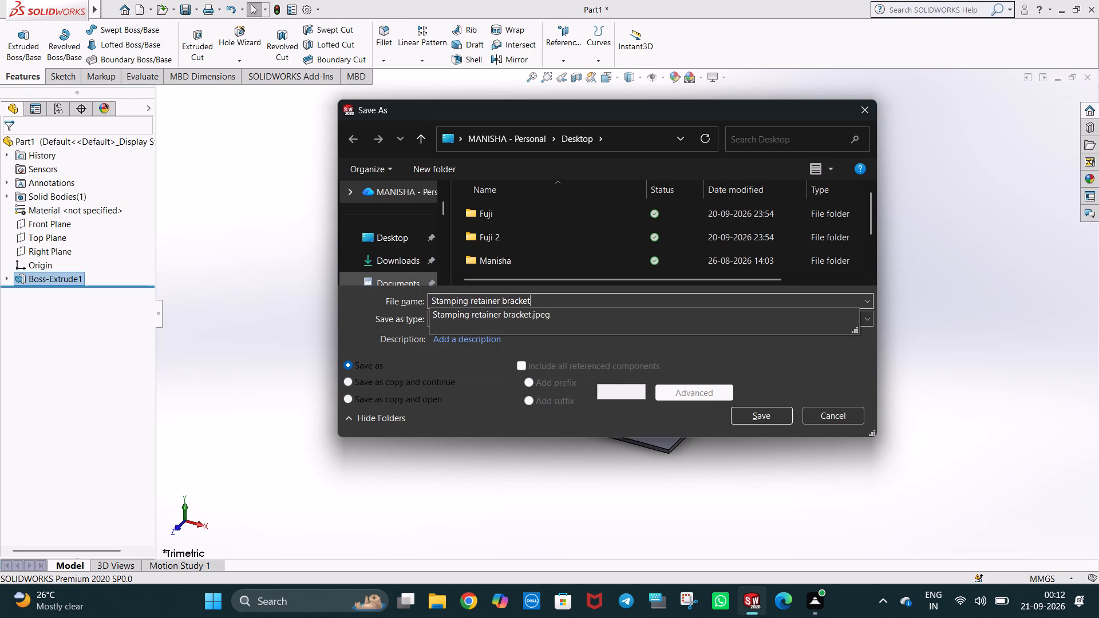
click(407, 239)
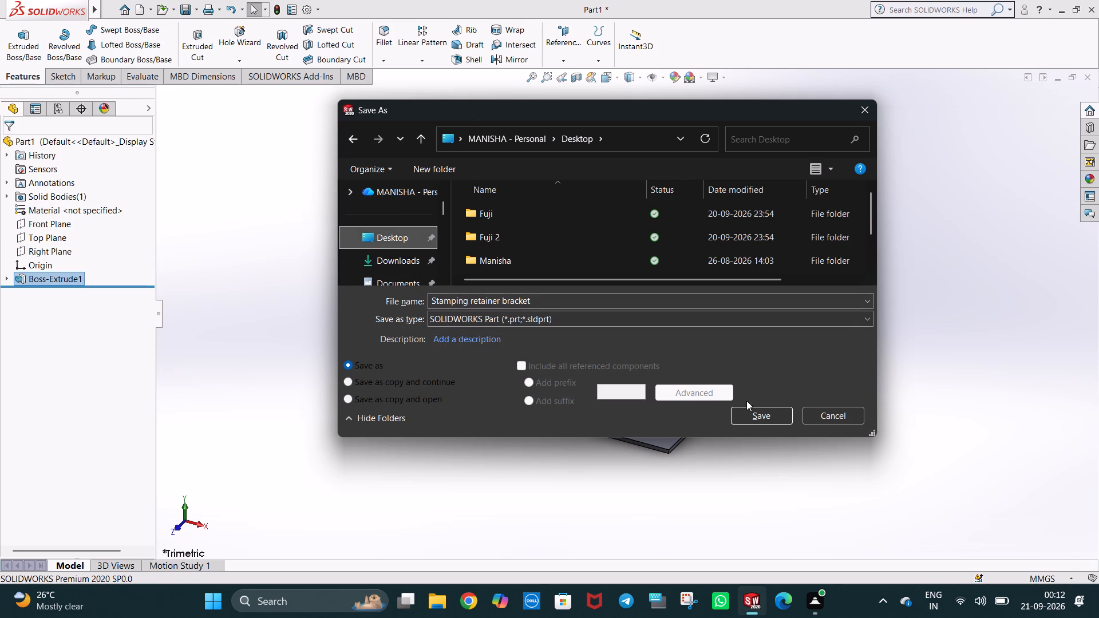
click(748, 411)
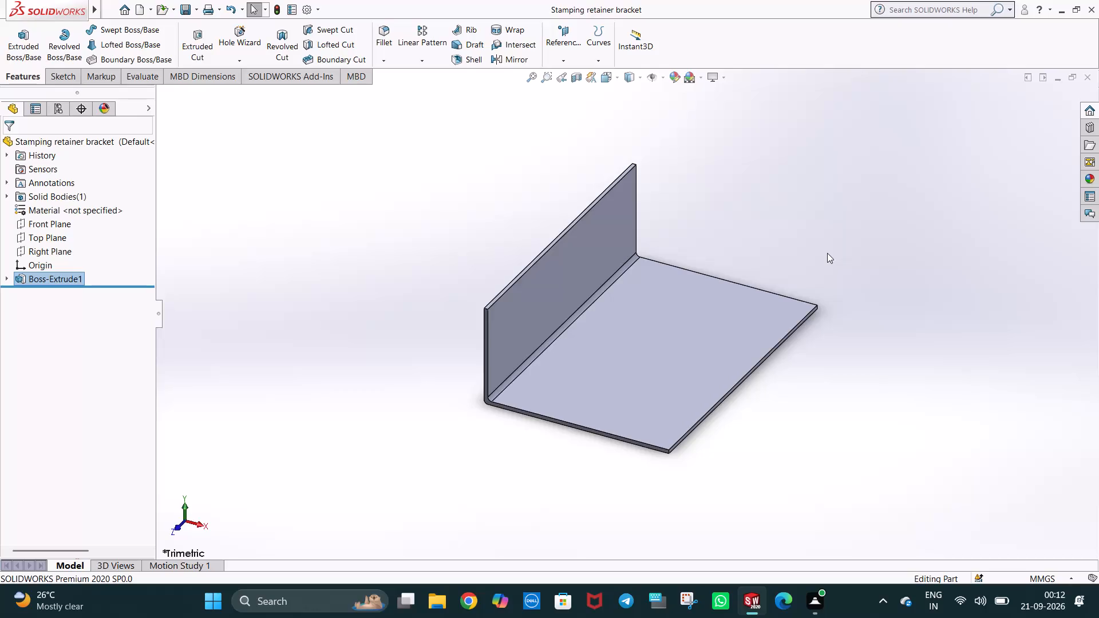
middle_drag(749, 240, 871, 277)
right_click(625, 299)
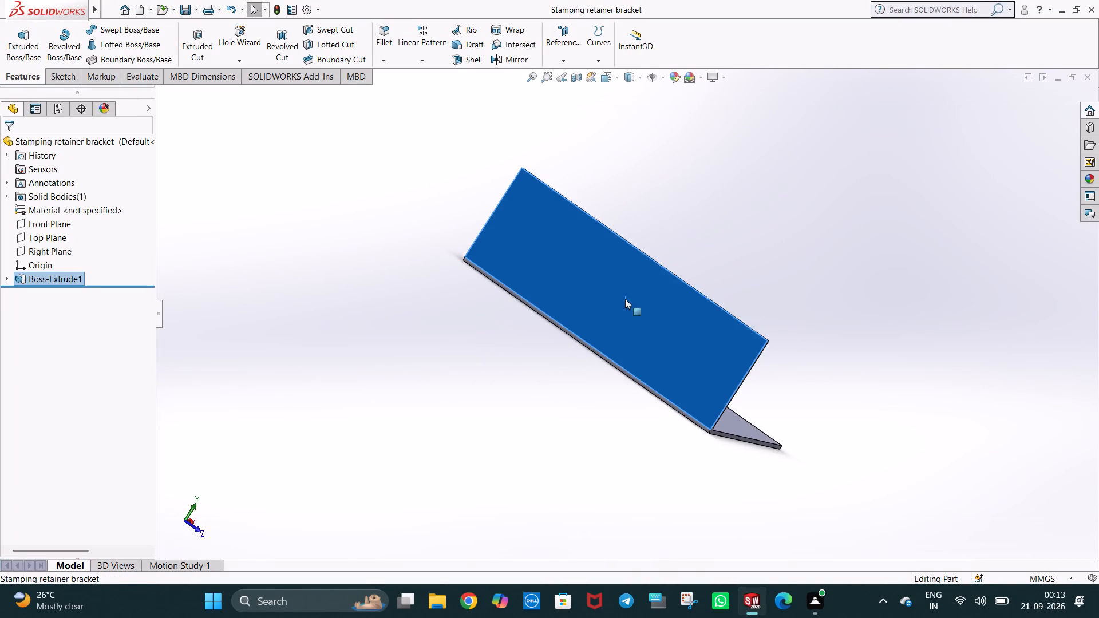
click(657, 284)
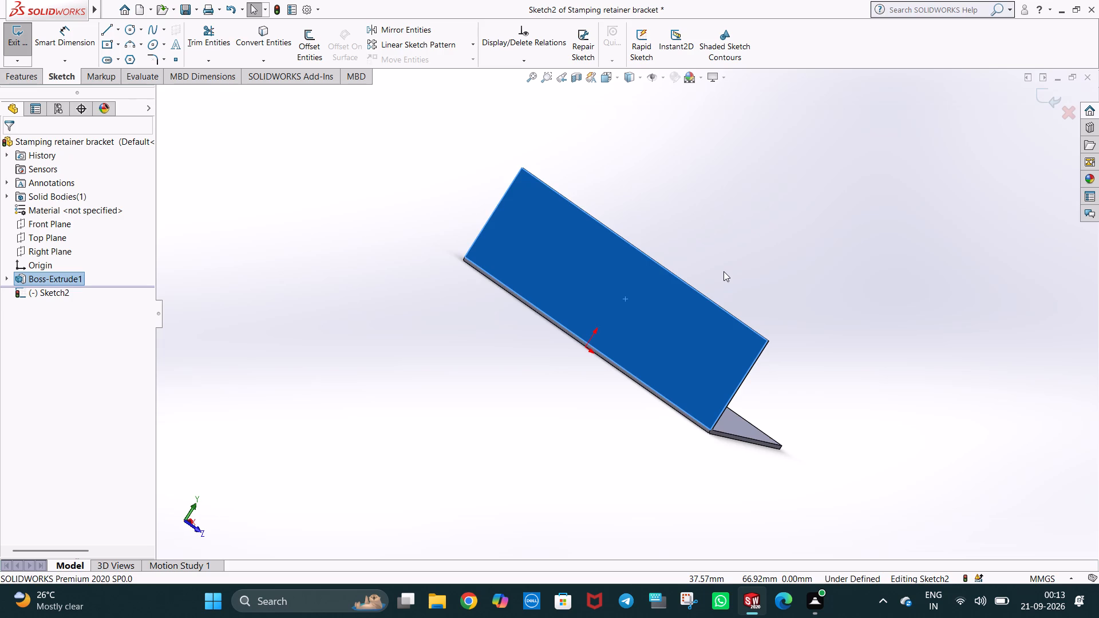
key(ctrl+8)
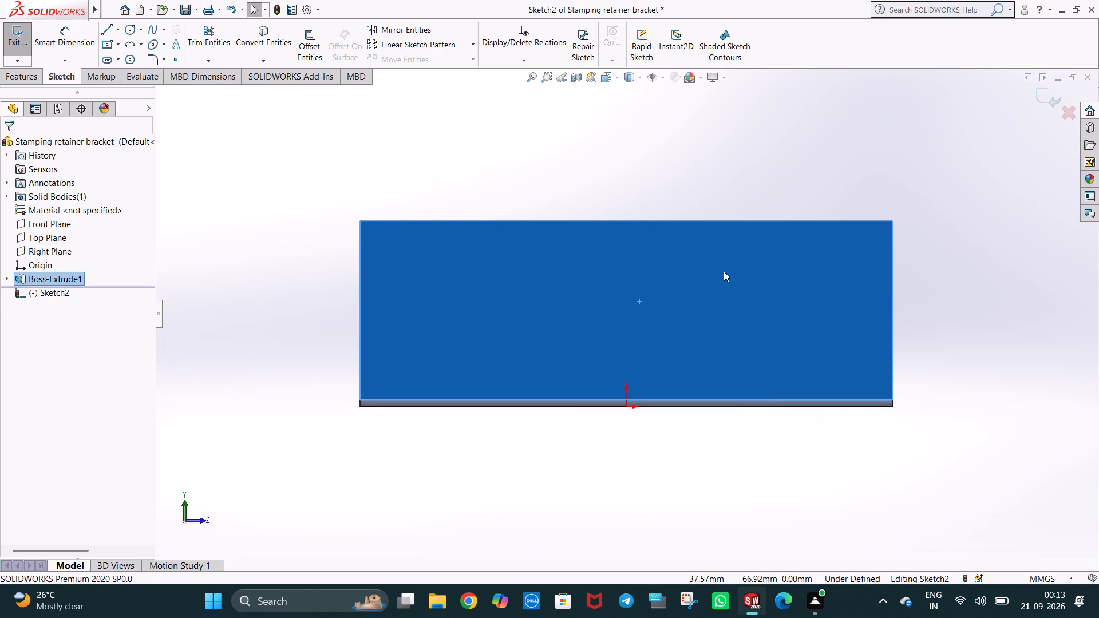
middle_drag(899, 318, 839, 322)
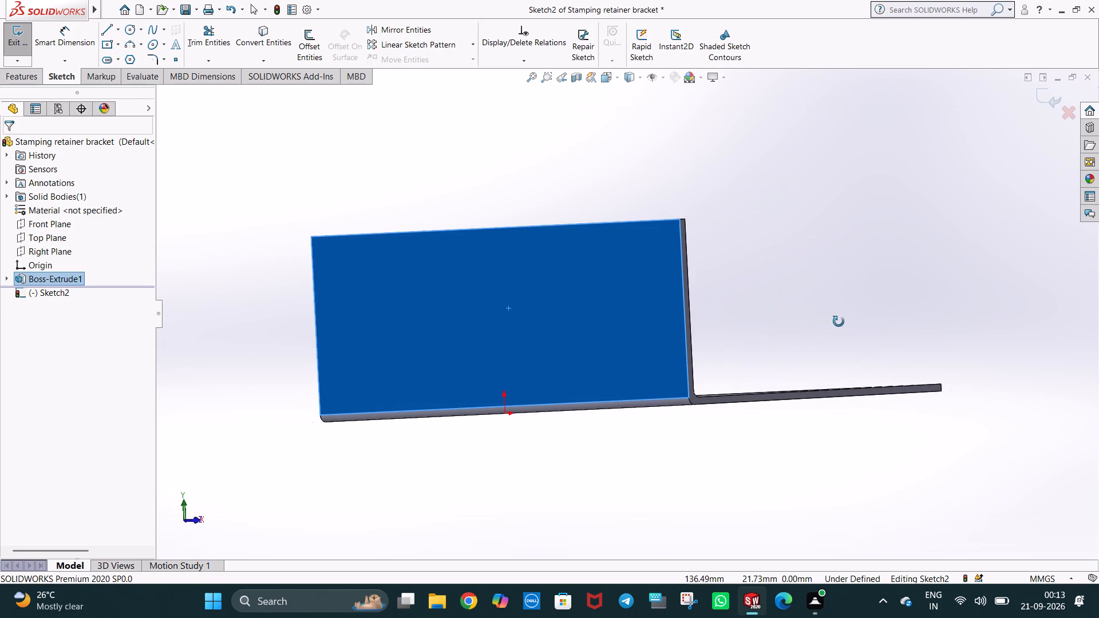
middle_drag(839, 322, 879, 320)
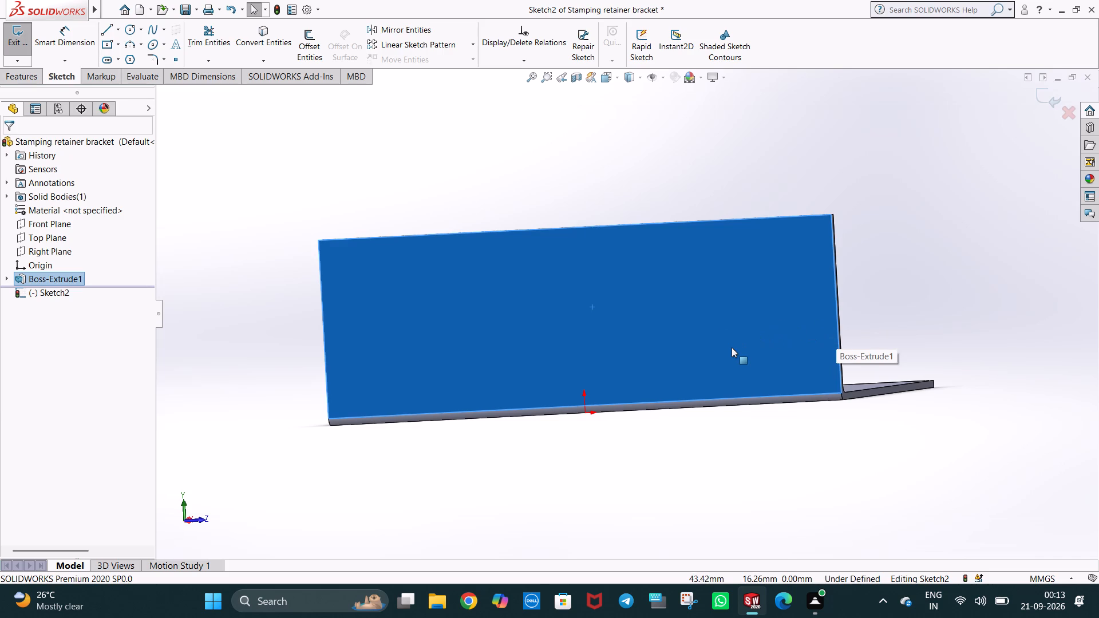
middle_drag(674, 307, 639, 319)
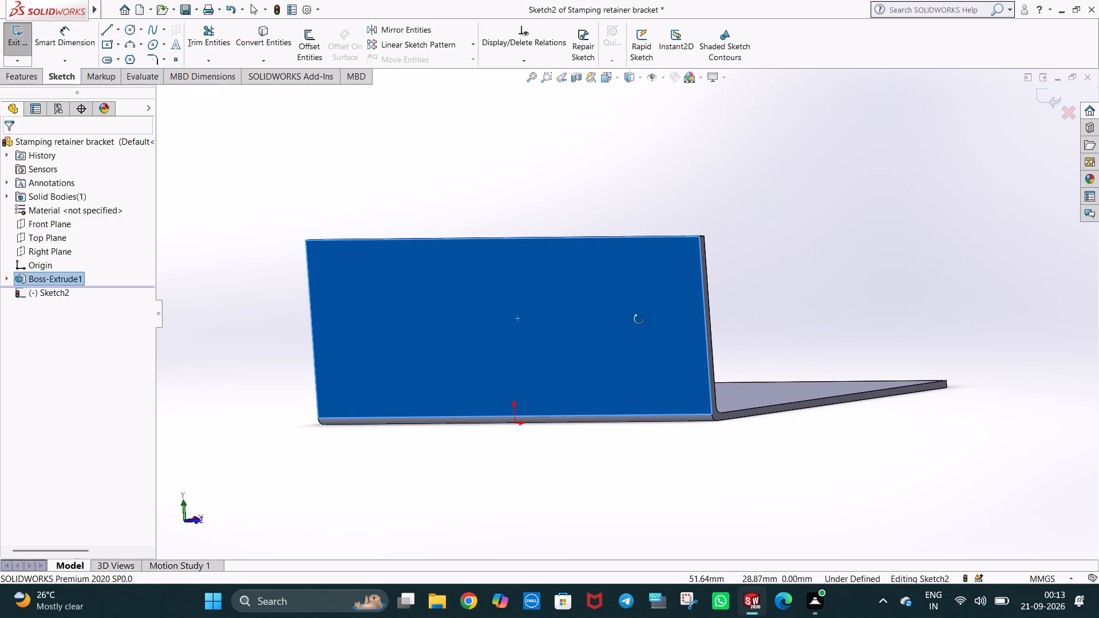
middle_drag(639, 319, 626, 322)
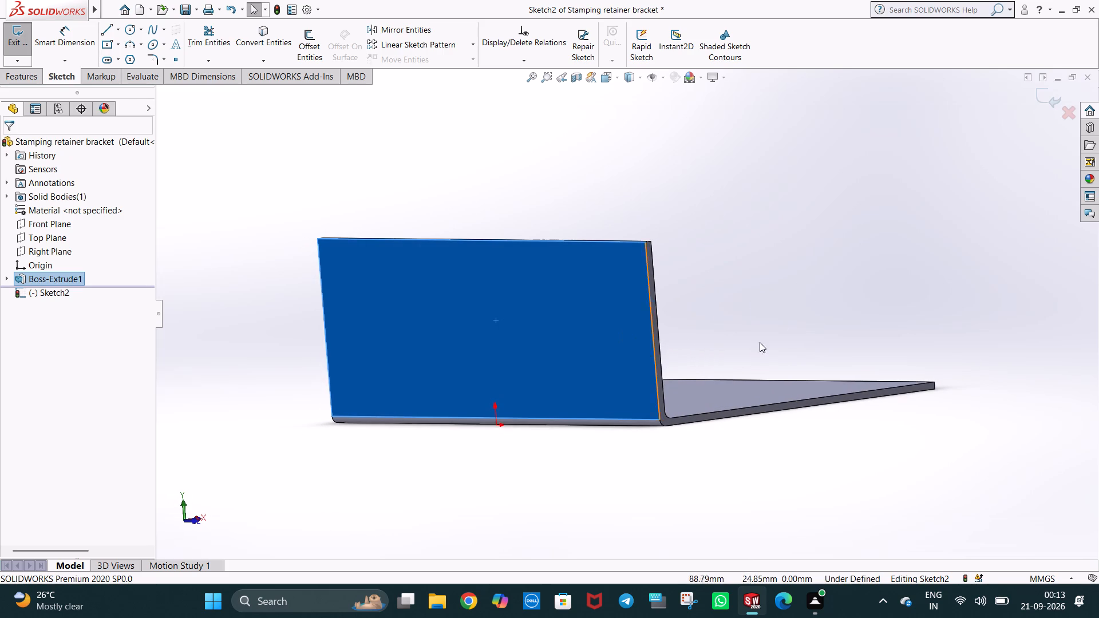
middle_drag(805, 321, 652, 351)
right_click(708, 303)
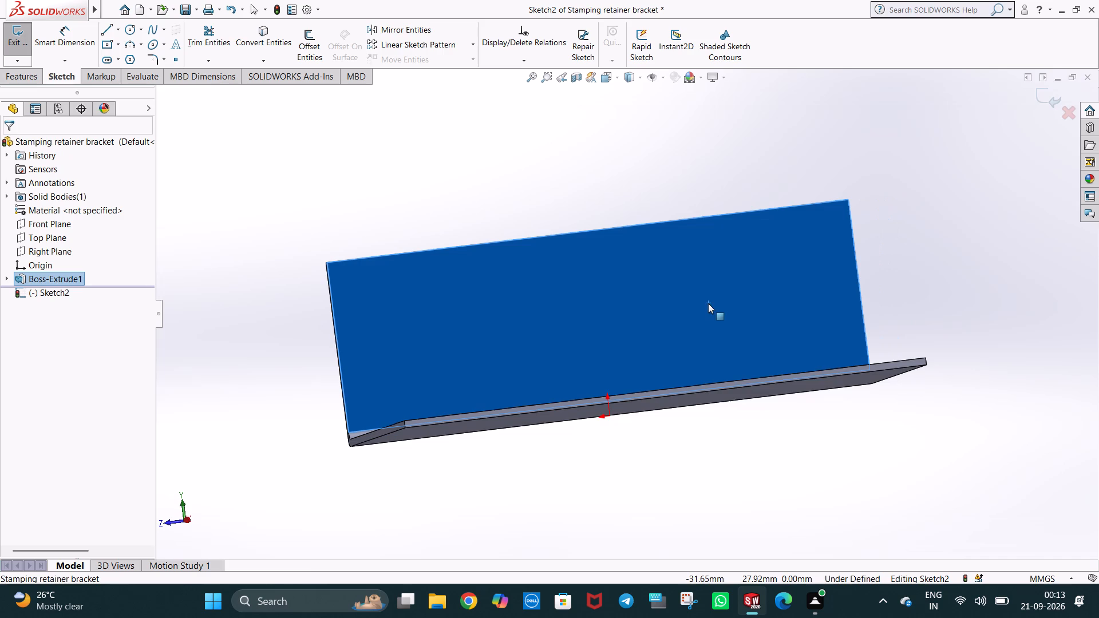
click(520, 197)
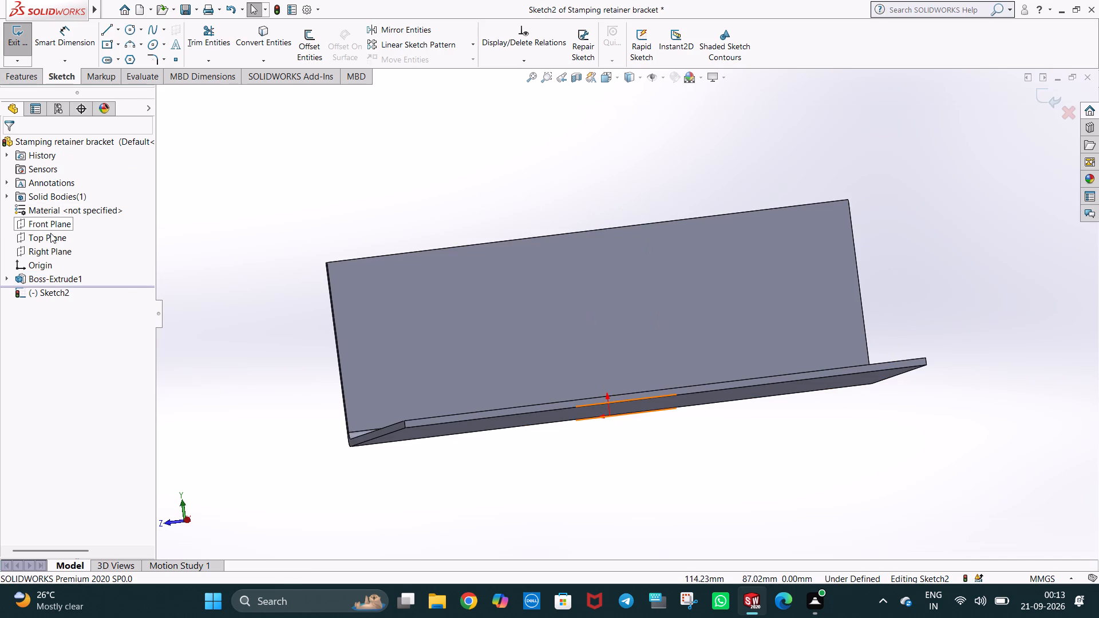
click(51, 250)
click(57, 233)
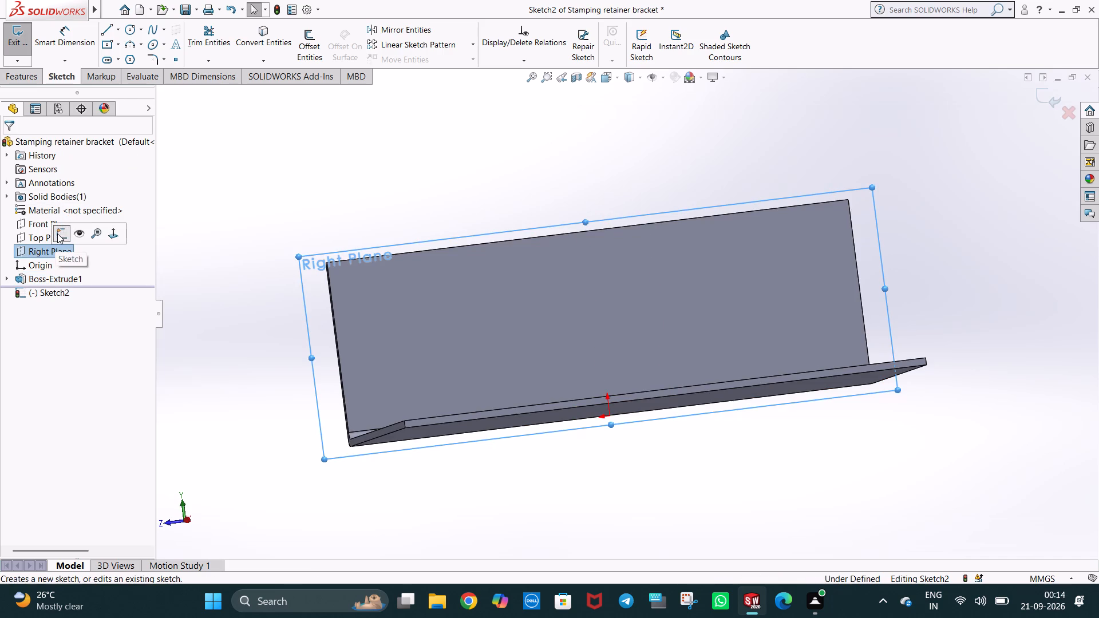
Sketch a closed 50 by 48 mm line rectangle on the vertical flange's inner face, covering its flat height at the negative-Z end.
key(ctrl+8)
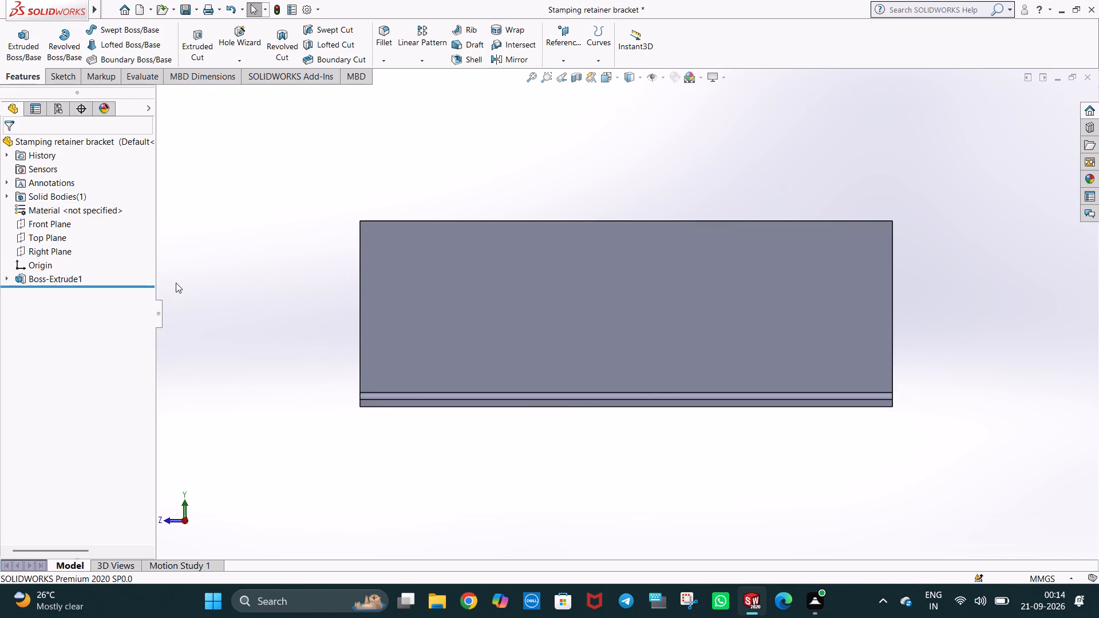
right_click(784, 287)
click(816, 272)
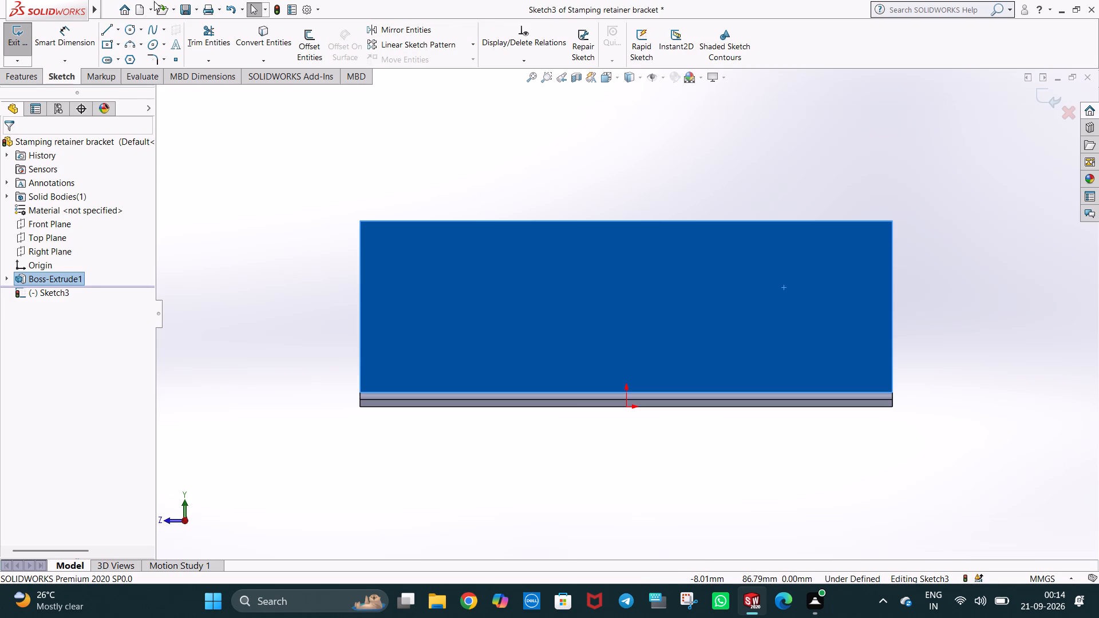
click(104, 31)
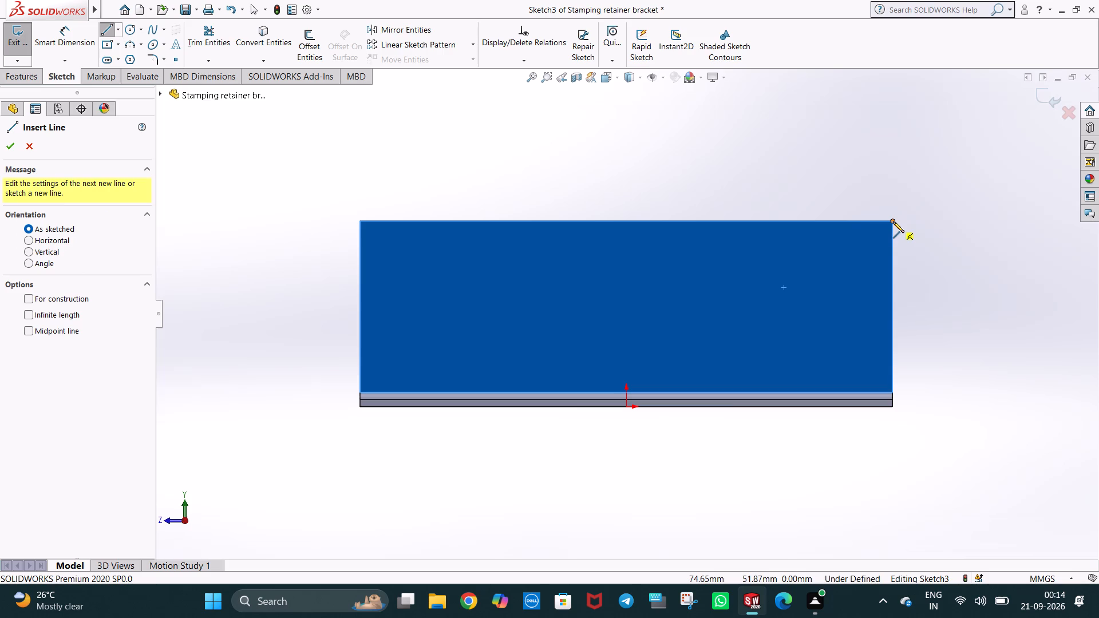
click(893, 221)
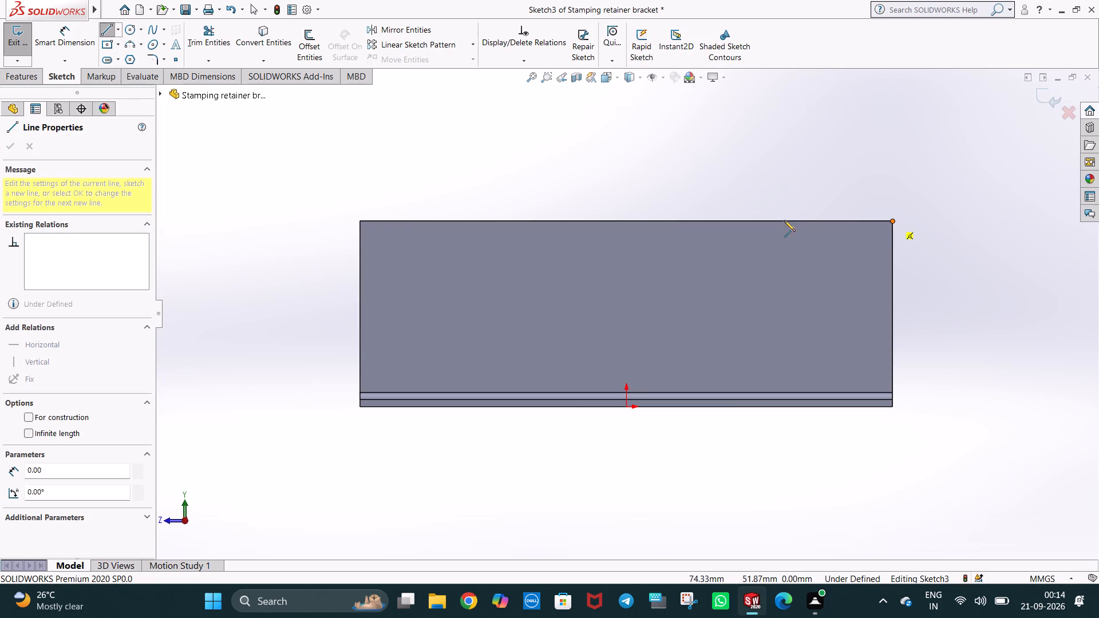
click(713, 221)
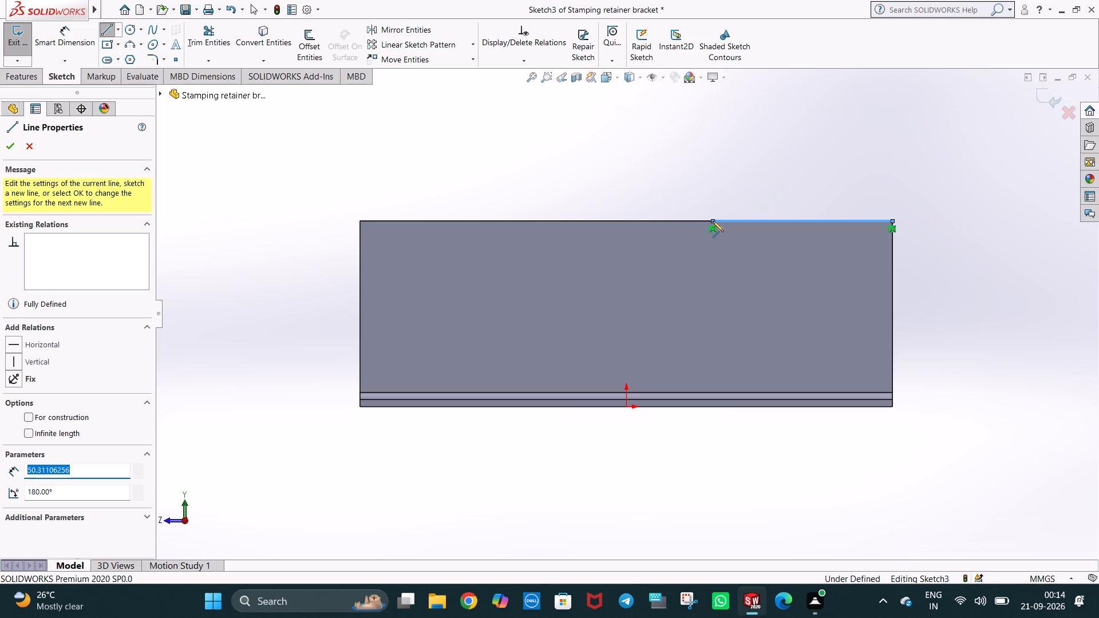
text(50)
key(Return)
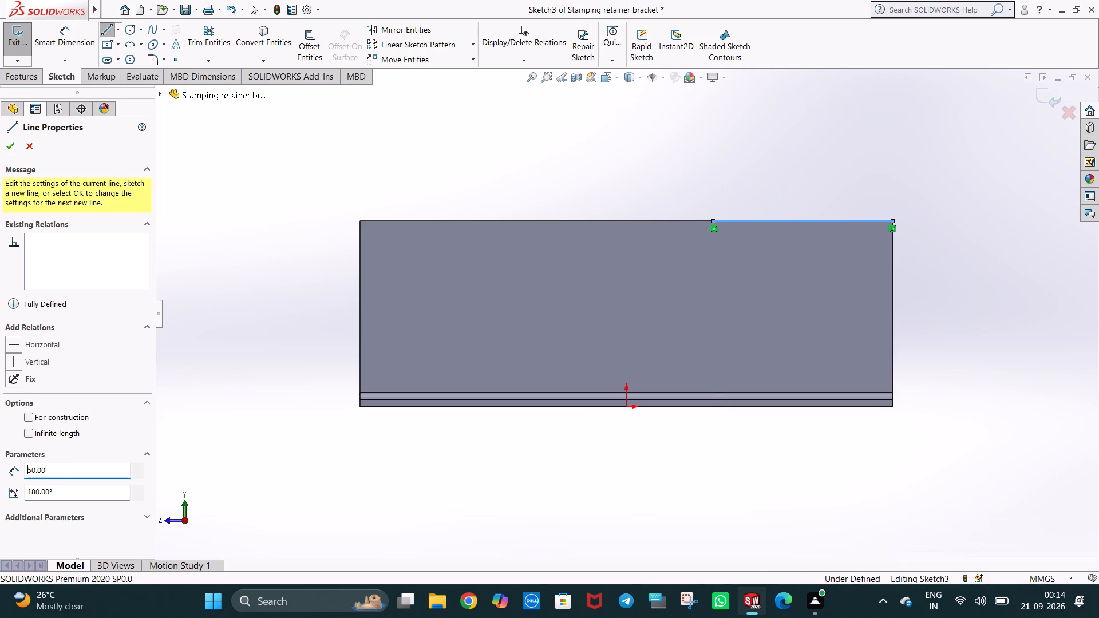
click(713, 393)
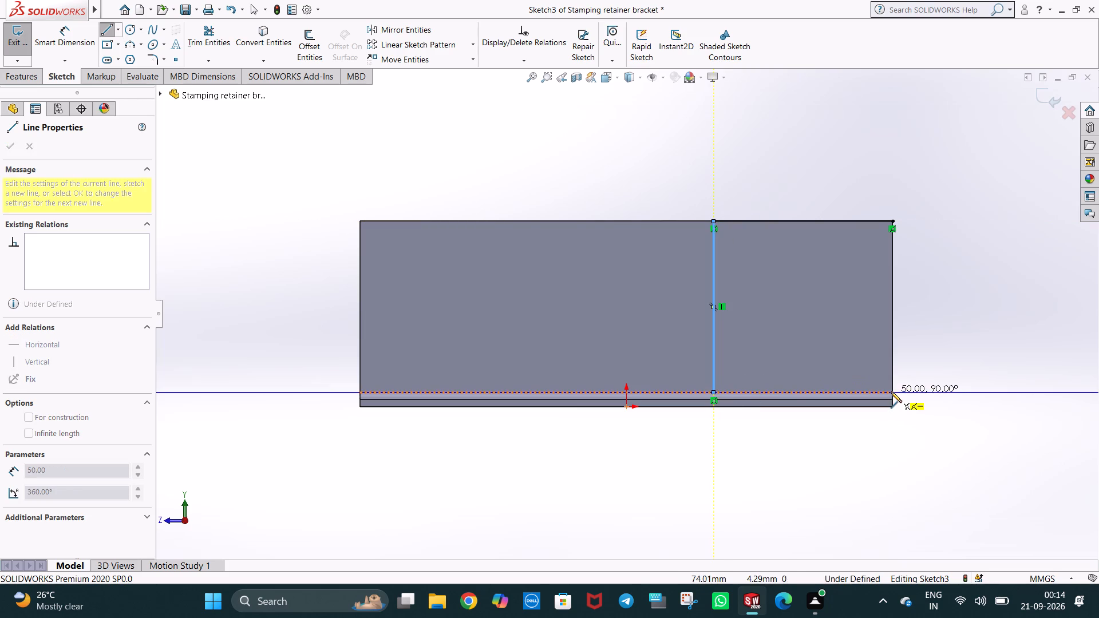
click(892, 393)
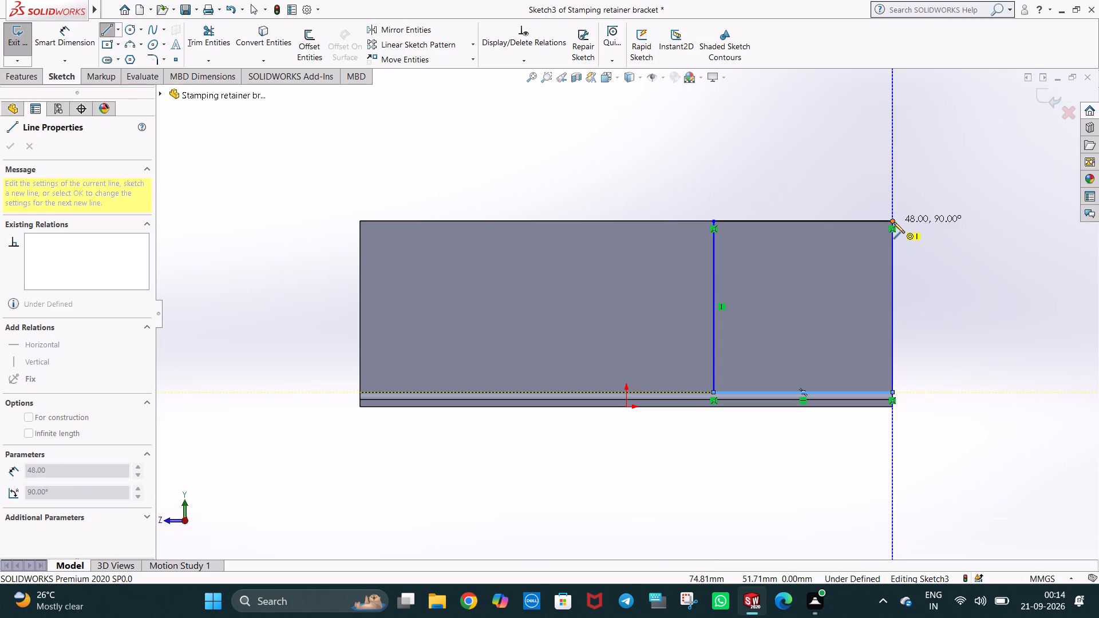
click(893, 222)
key(Escape)
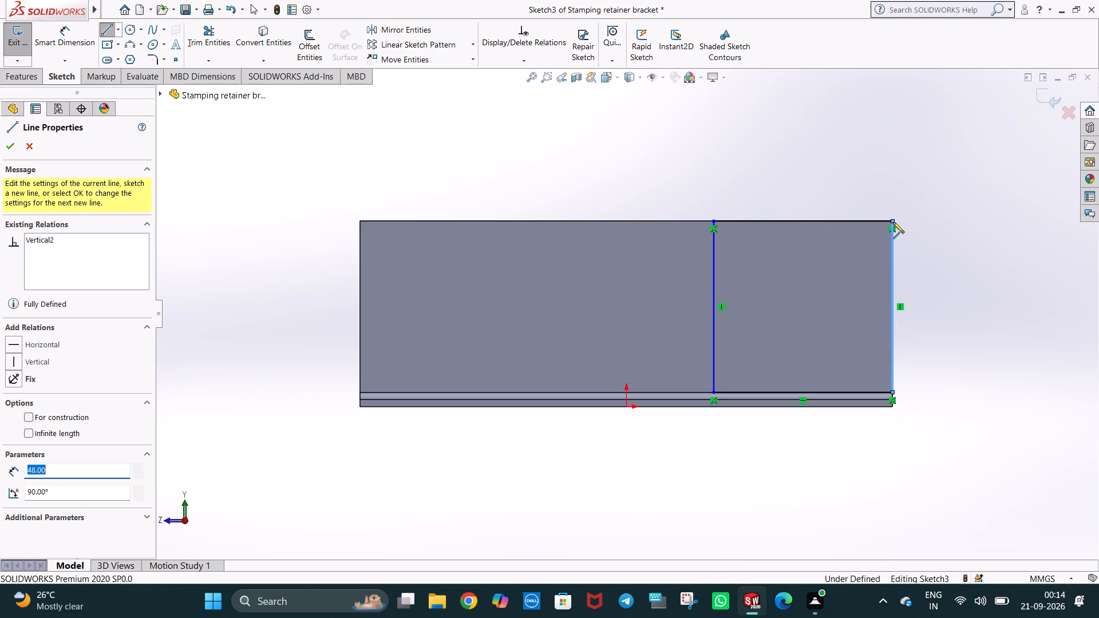
click(934, 220)
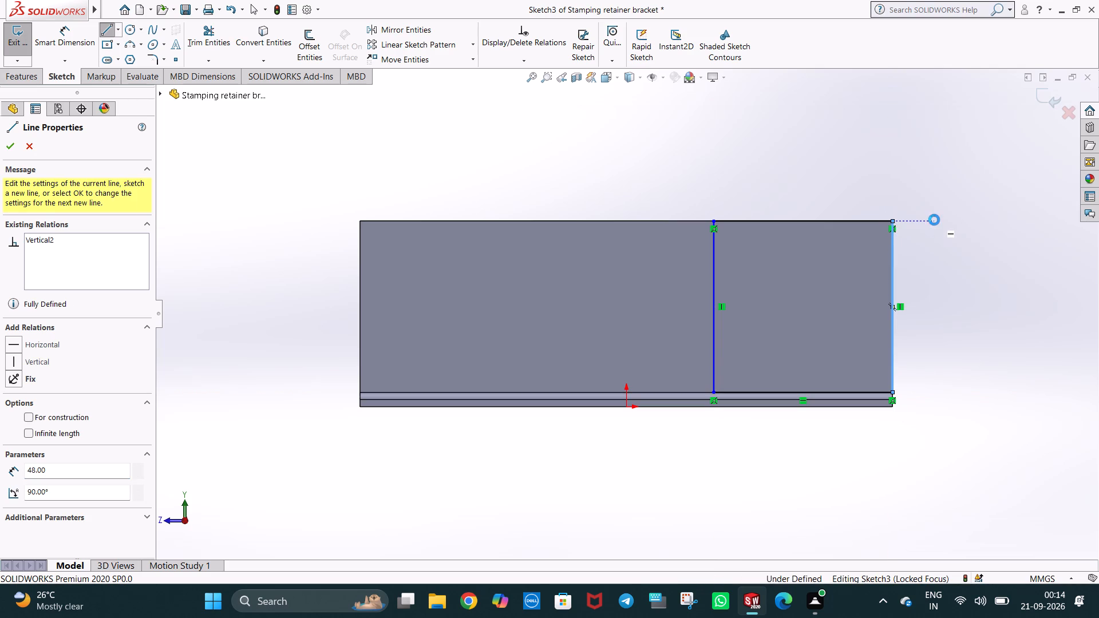
key(Escape)
Draw a 49 mm centerline along the inner face's lower edge, starting from the corner at the positive-Z end.
scroll(936, 234, down, 1)
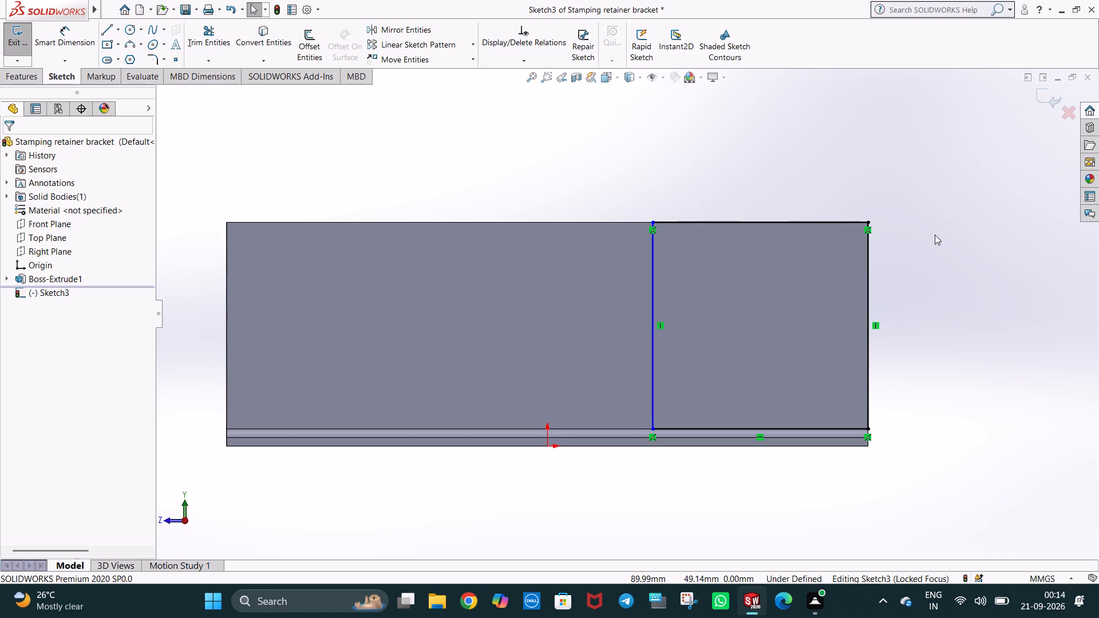
click(117, 31)
click(129, 58)
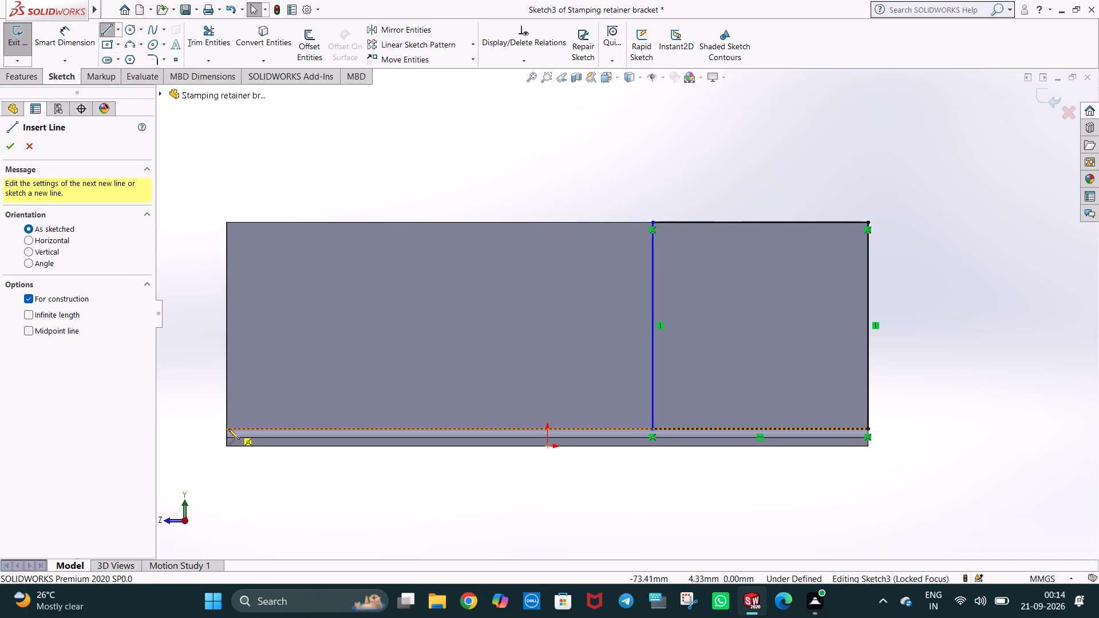
click(225, 429)
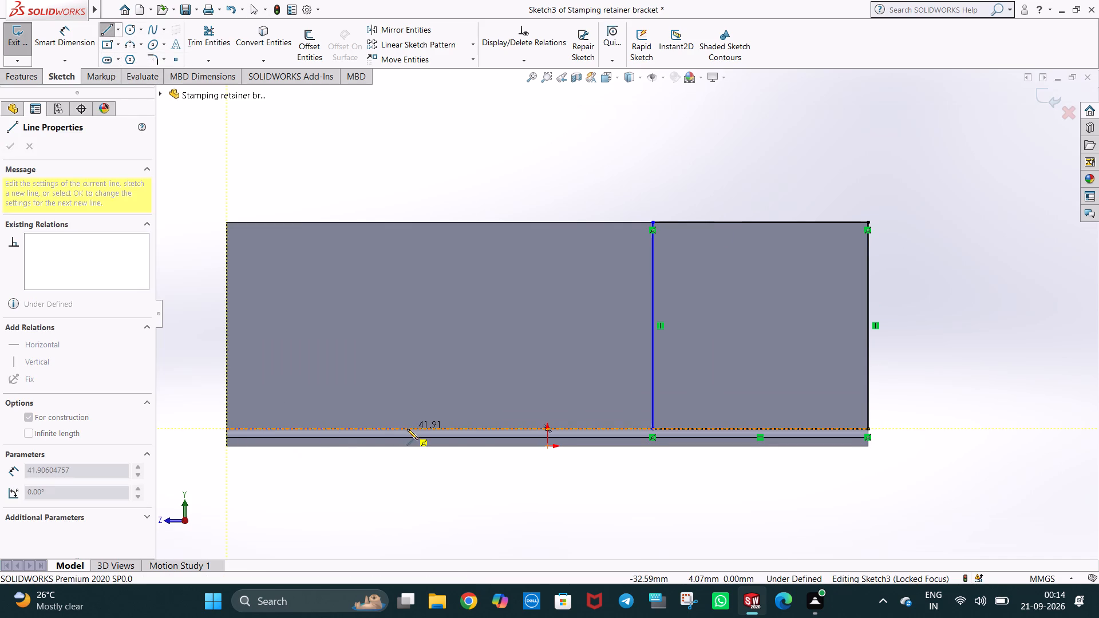
click(448, 429)
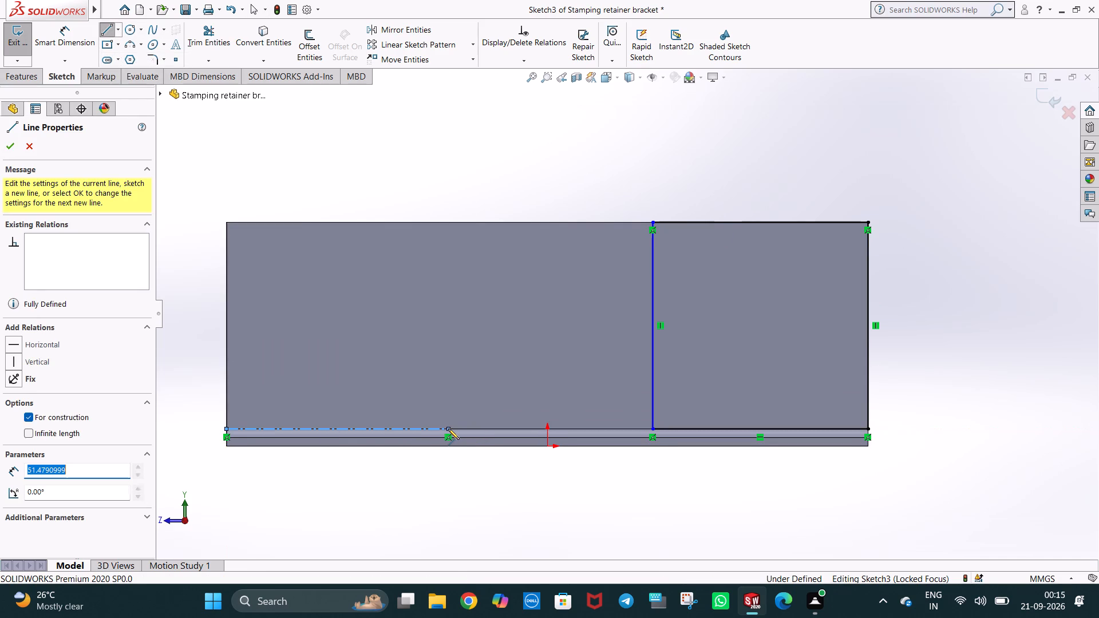
key(7)
key(BackSpace)
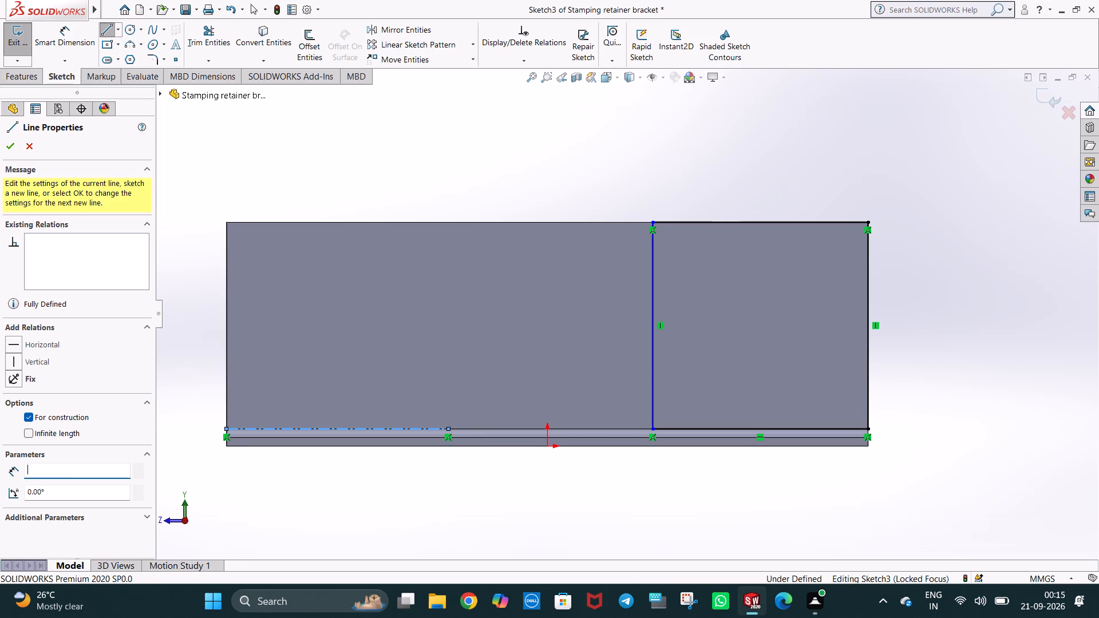
text(49)
key(Return)
key(Escape)
key(Escape)
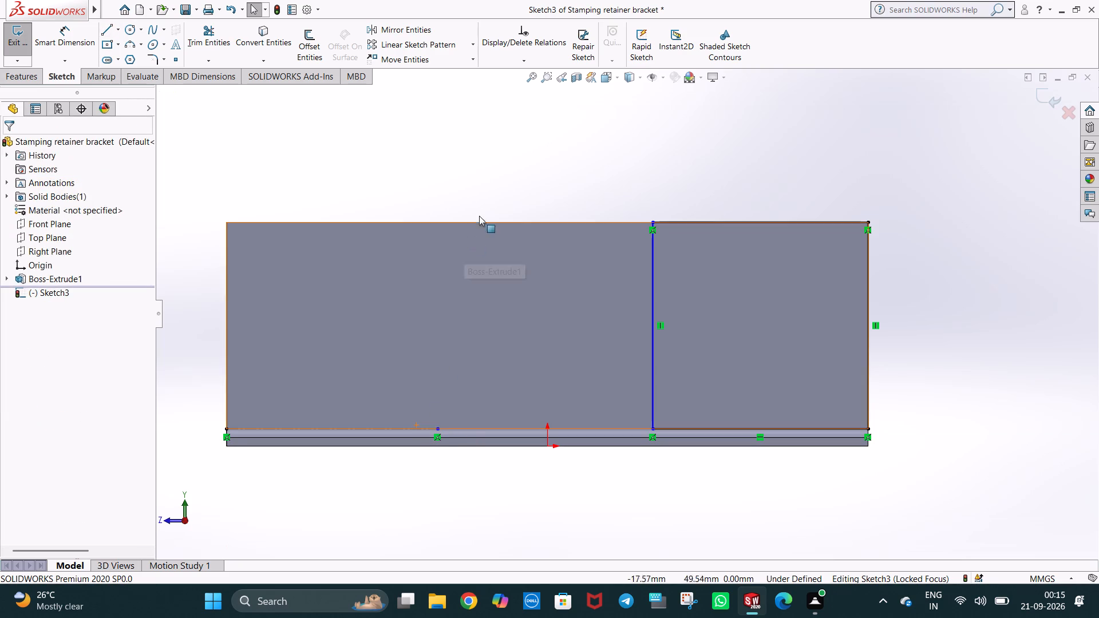
click(479, 216)
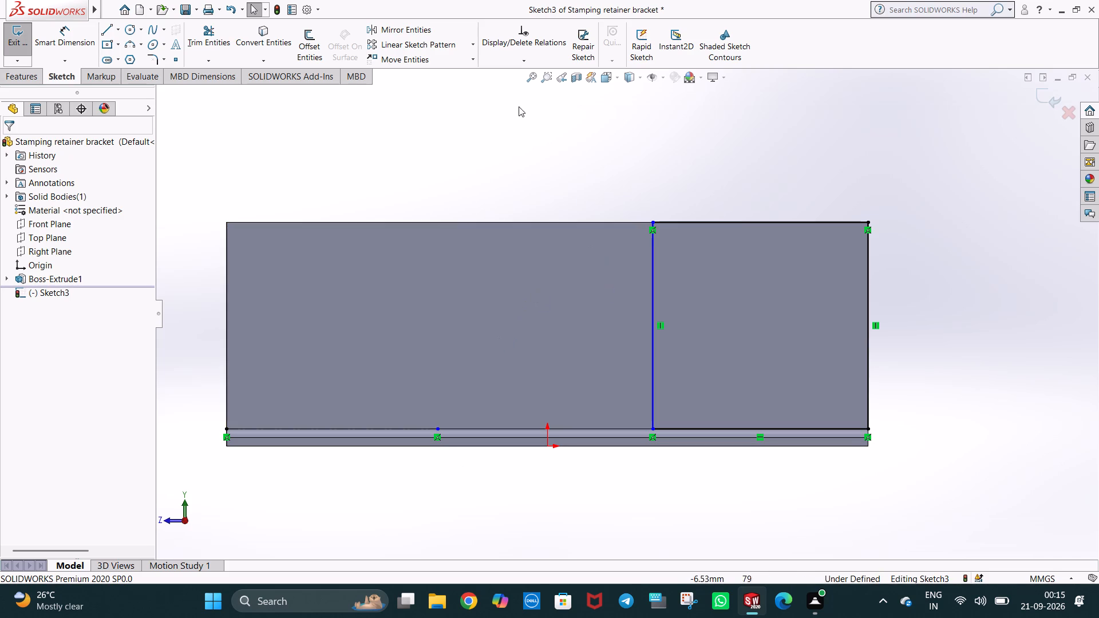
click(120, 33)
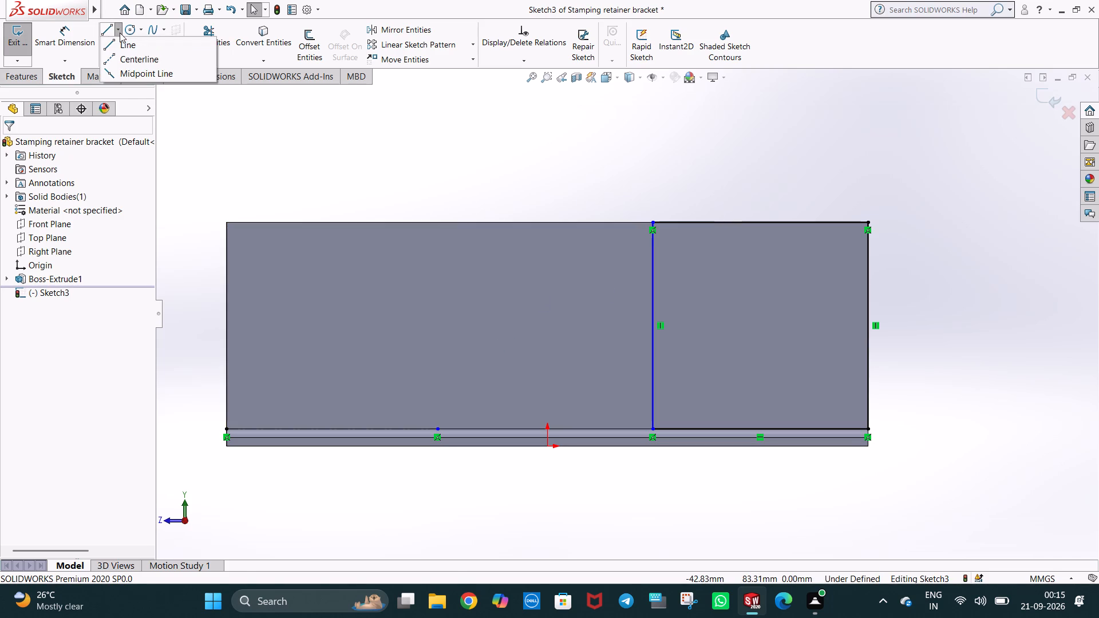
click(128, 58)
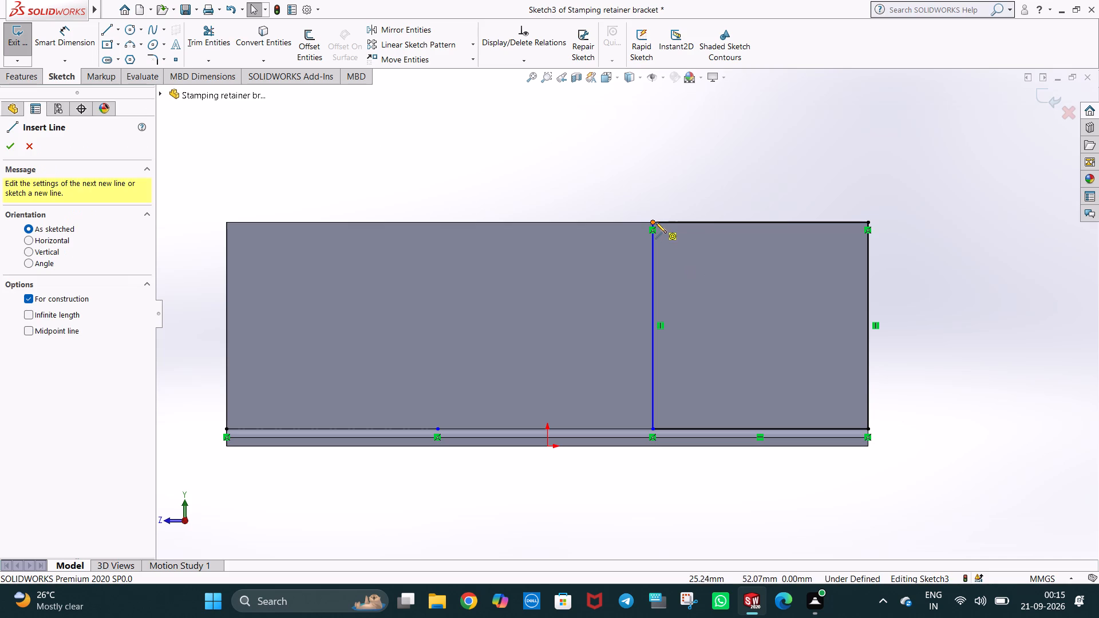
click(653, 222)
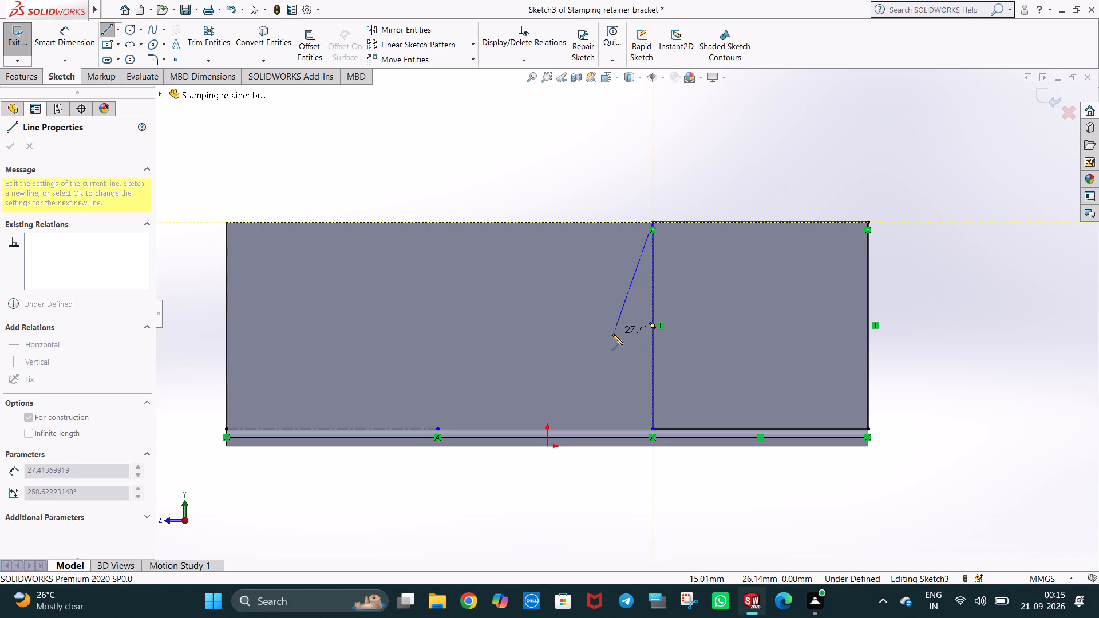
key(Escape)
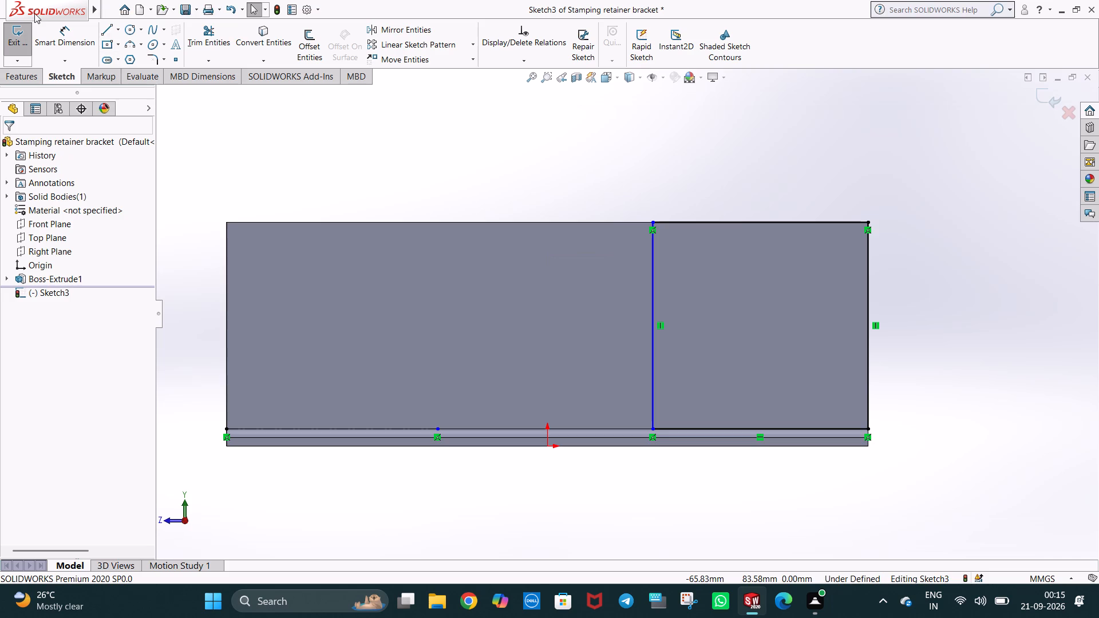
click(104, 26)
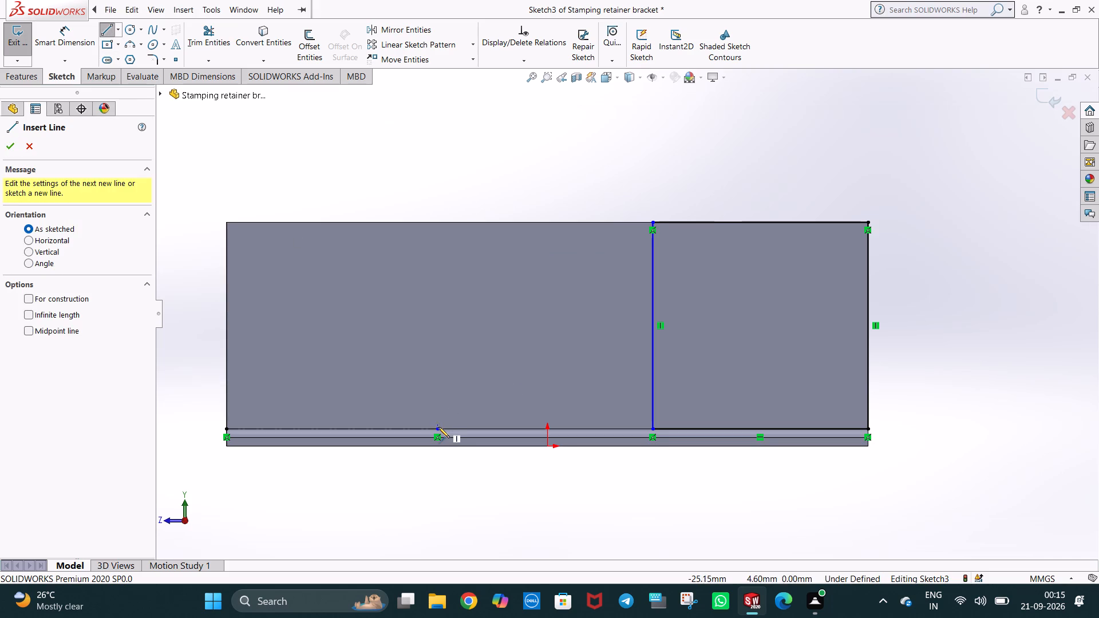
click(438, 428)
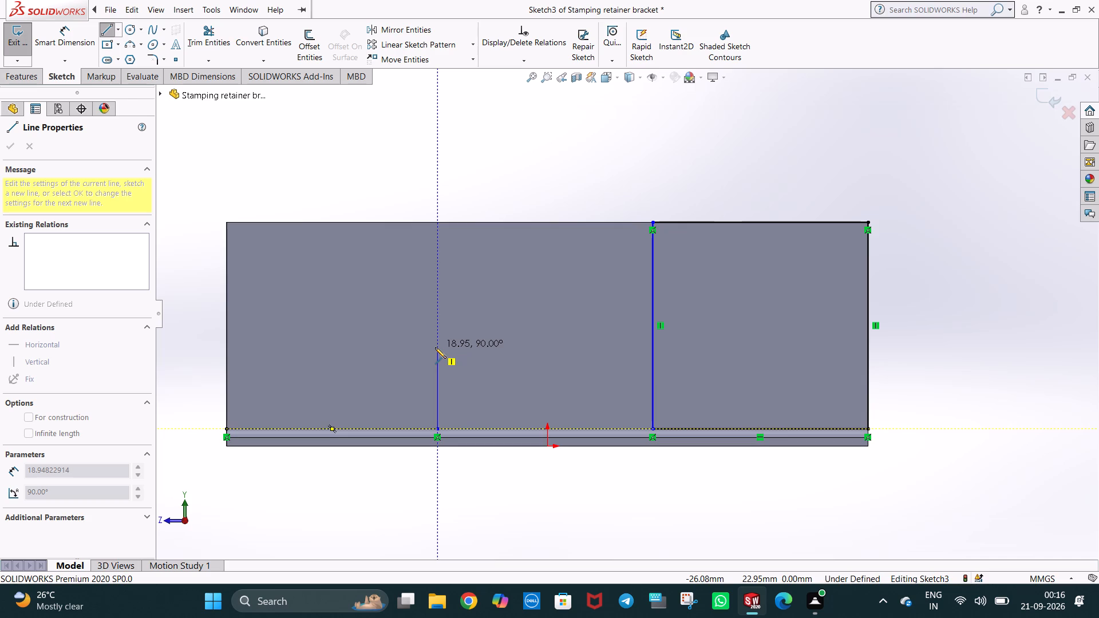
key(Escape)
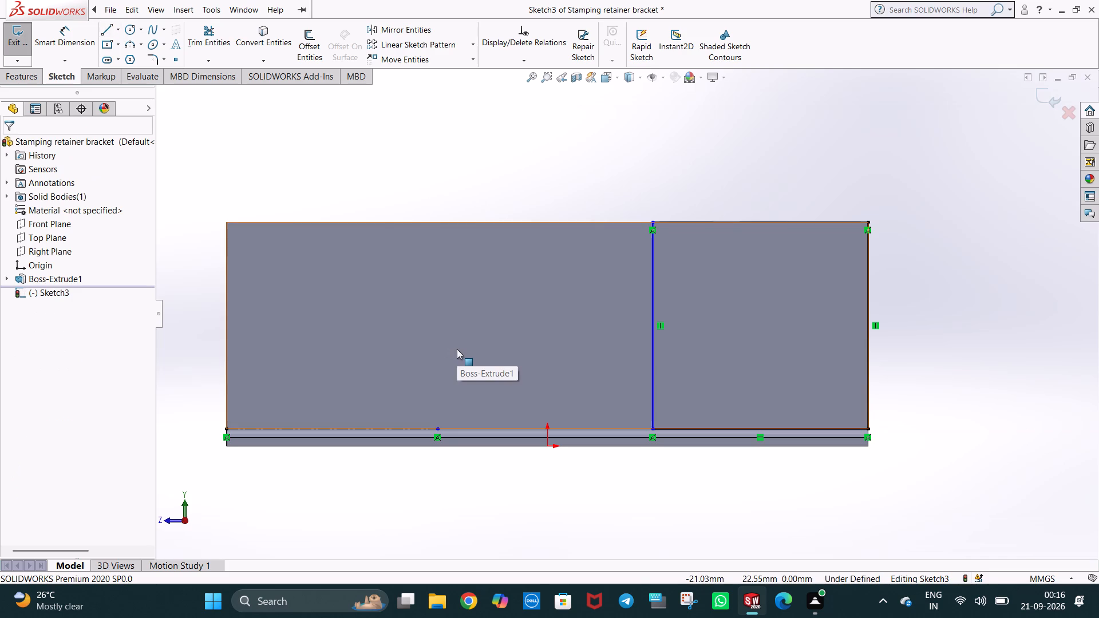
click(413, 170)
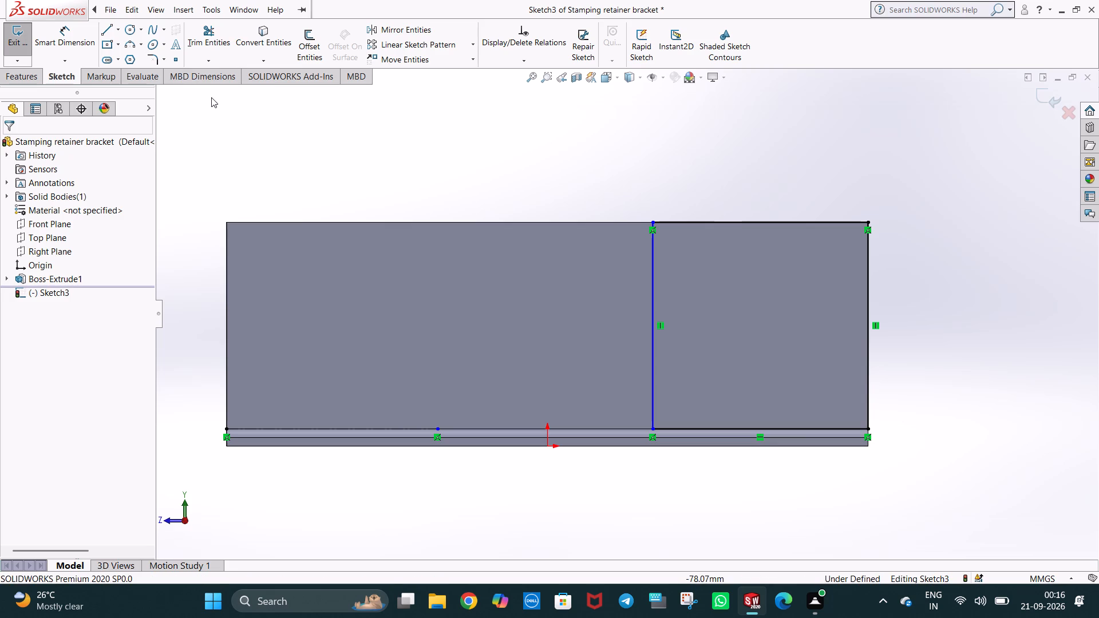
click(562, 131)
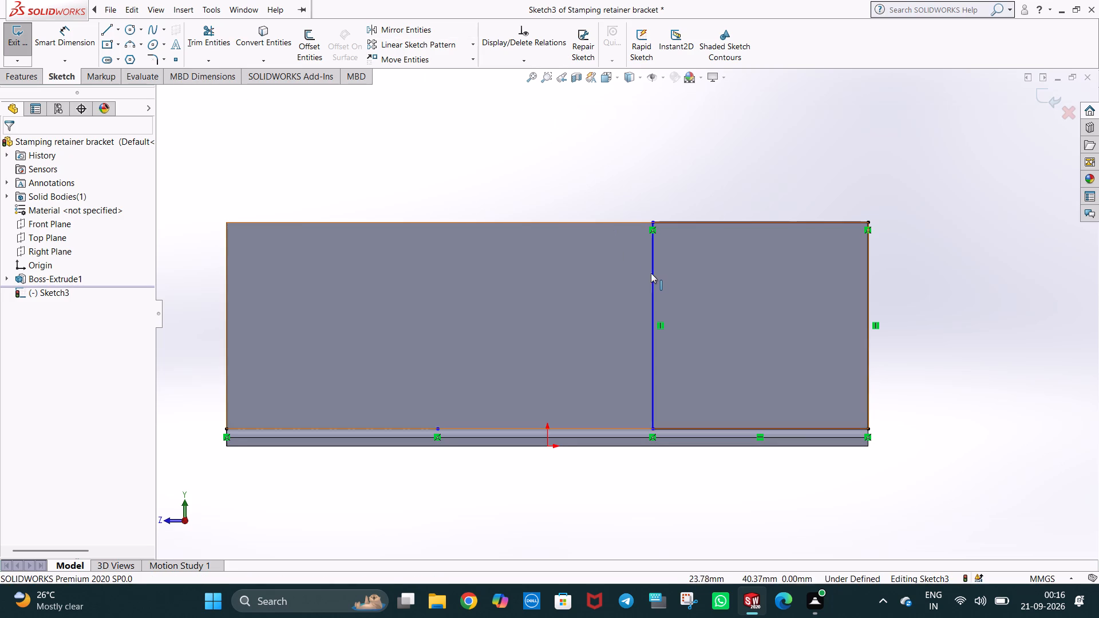
Delete the rectangle's two vertical lines and its bottom line from the flange sketch, keeping the top line and the centerline.
click(653, 274)
key(Delete)
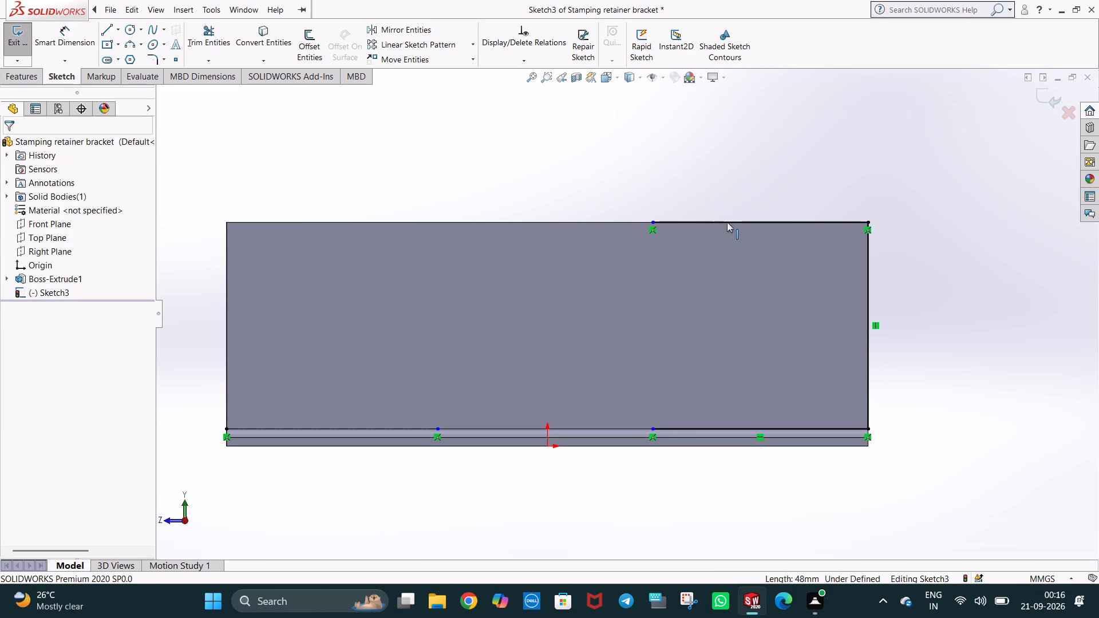
click(867, 282)
key(Delete)
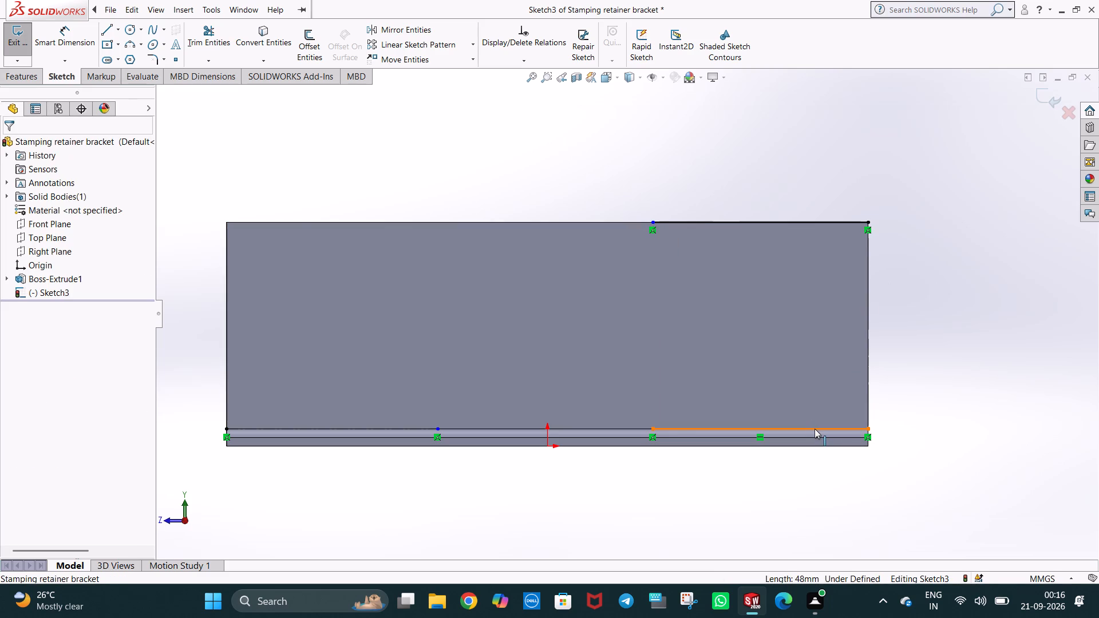
click(815, 429)
key(Delete)
key(Delete)
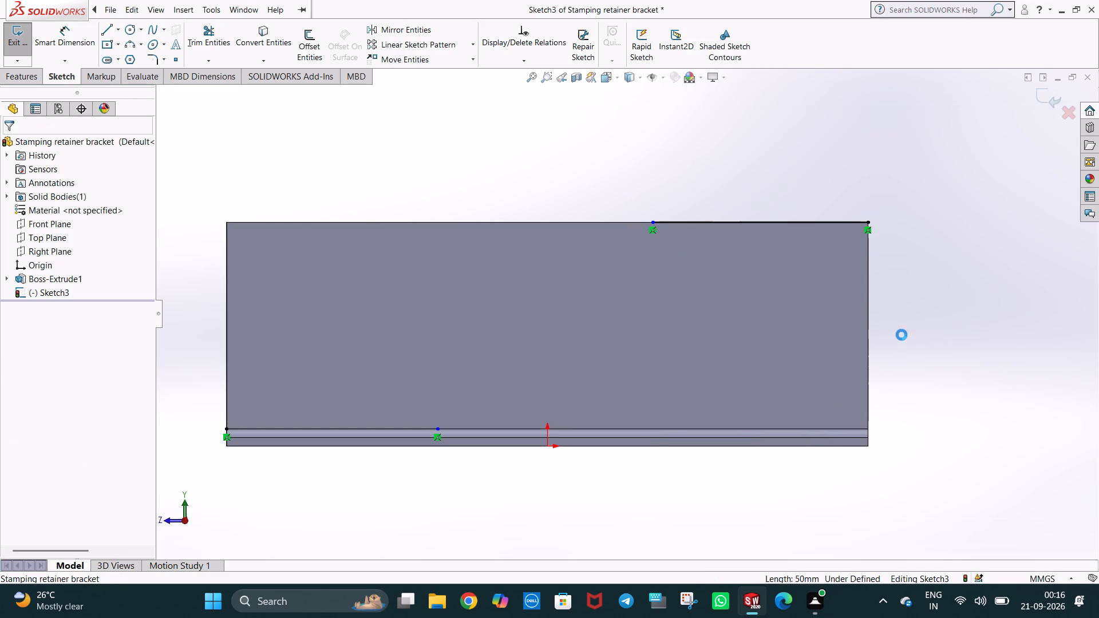
click(902, 334)
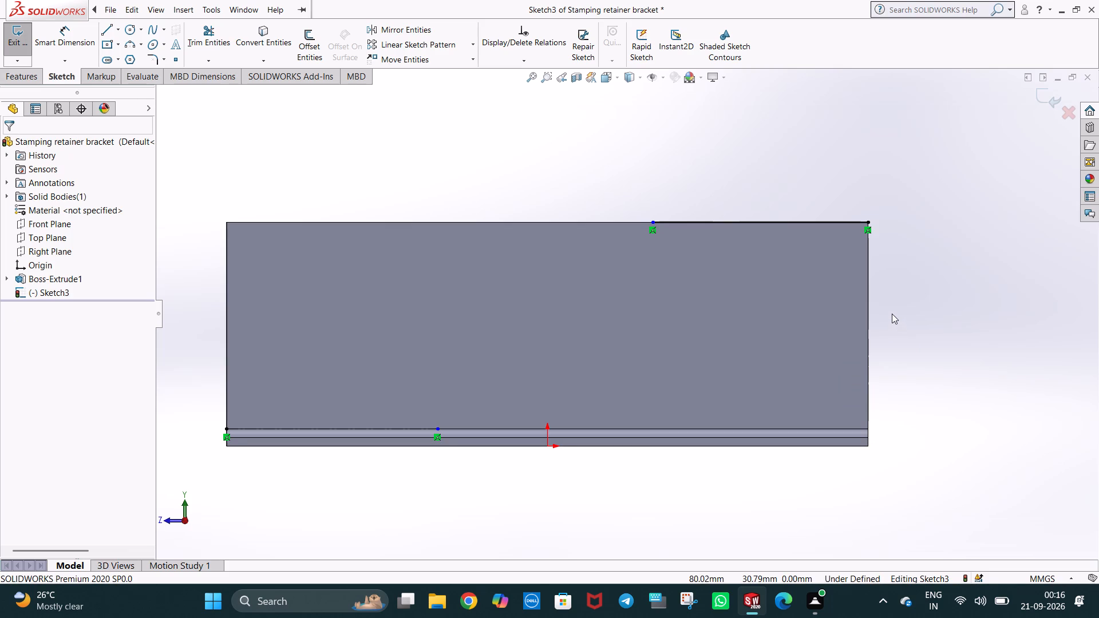
click(758, 181)
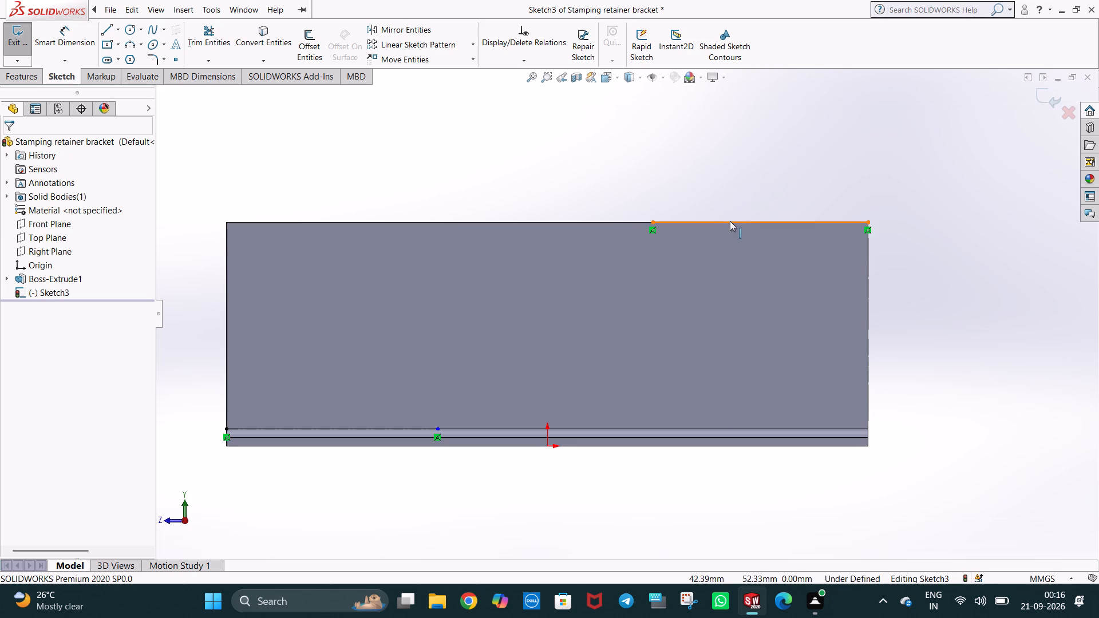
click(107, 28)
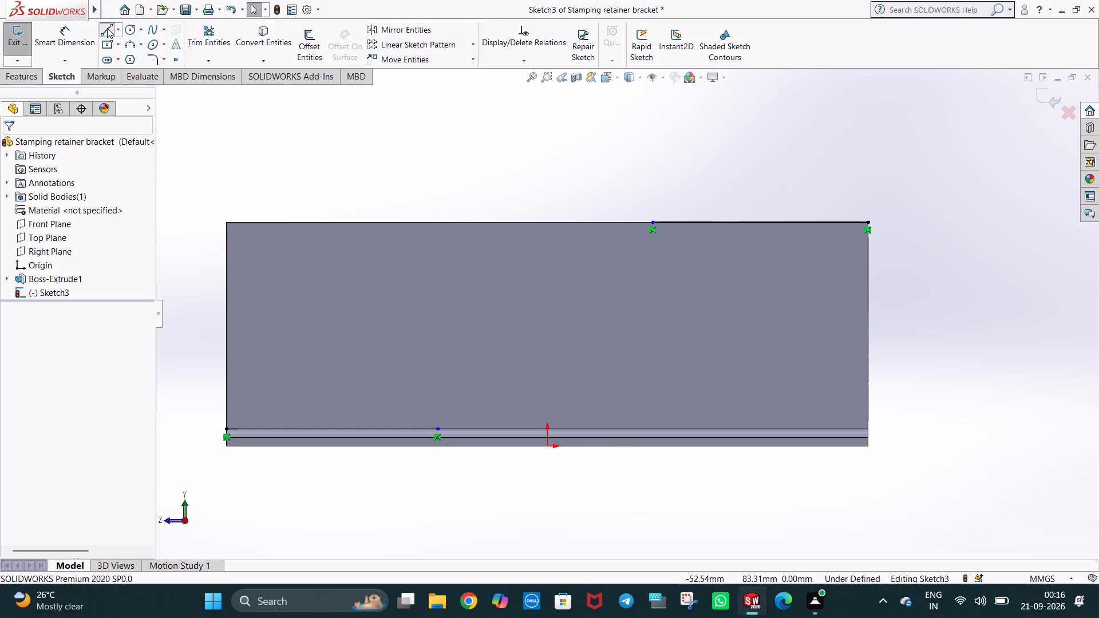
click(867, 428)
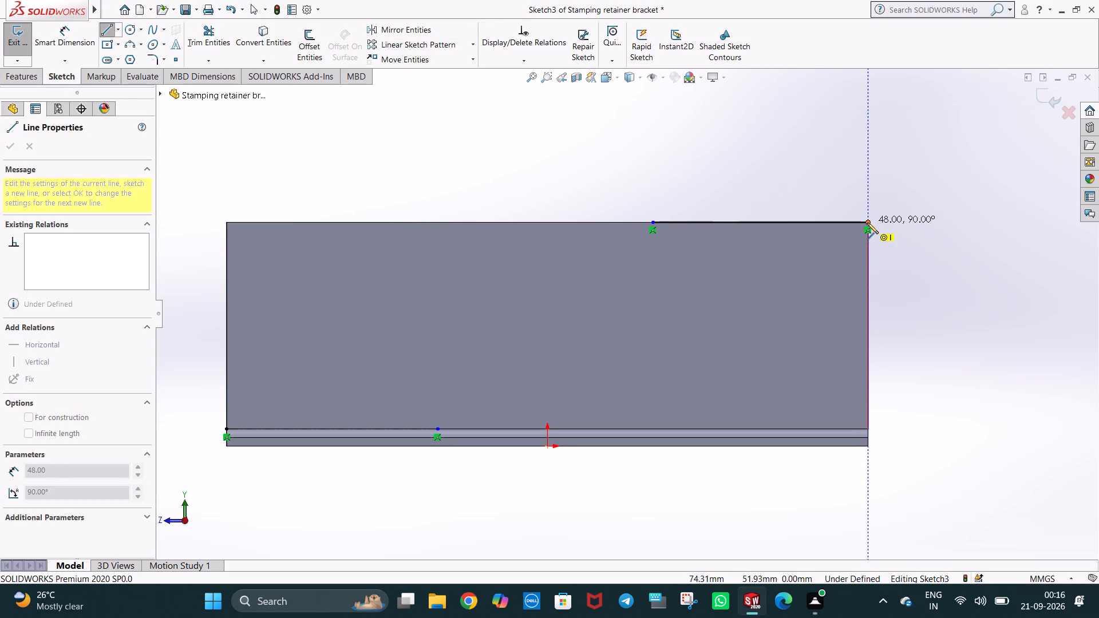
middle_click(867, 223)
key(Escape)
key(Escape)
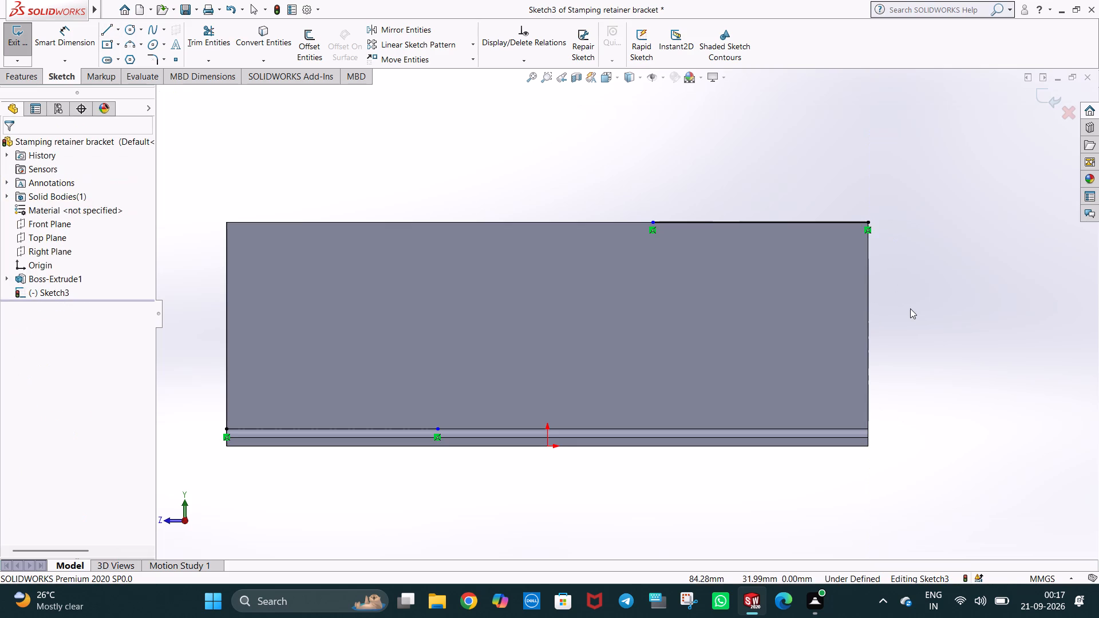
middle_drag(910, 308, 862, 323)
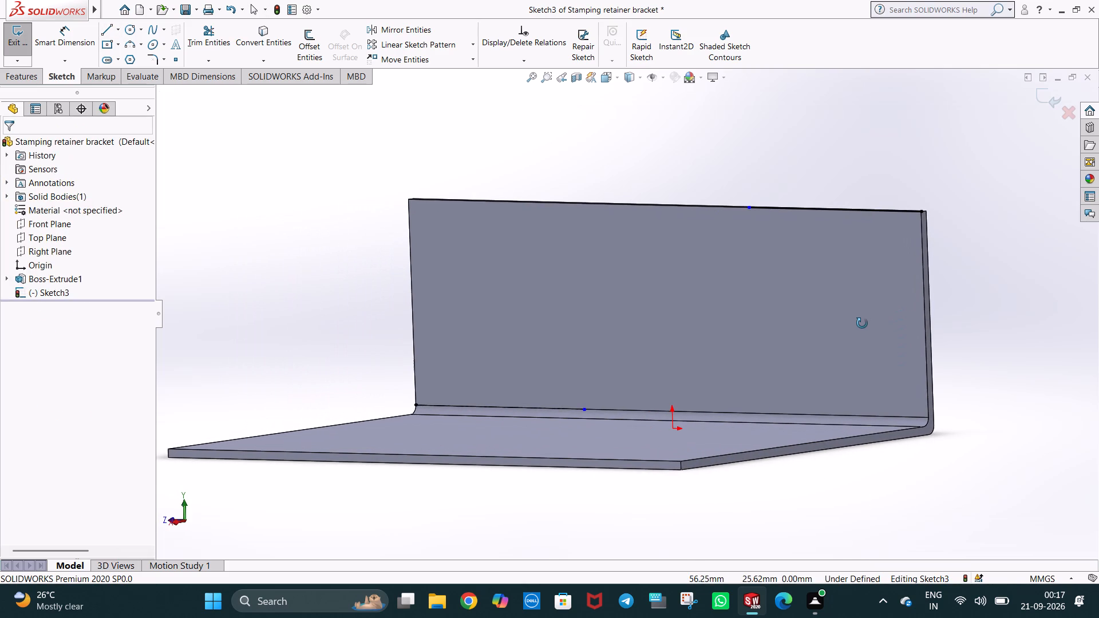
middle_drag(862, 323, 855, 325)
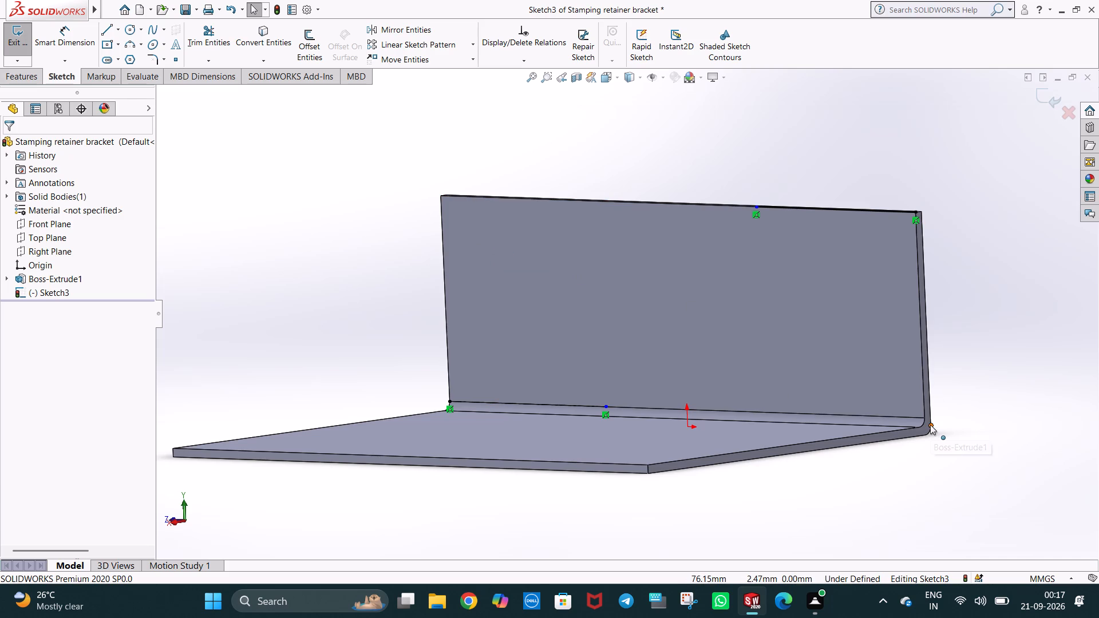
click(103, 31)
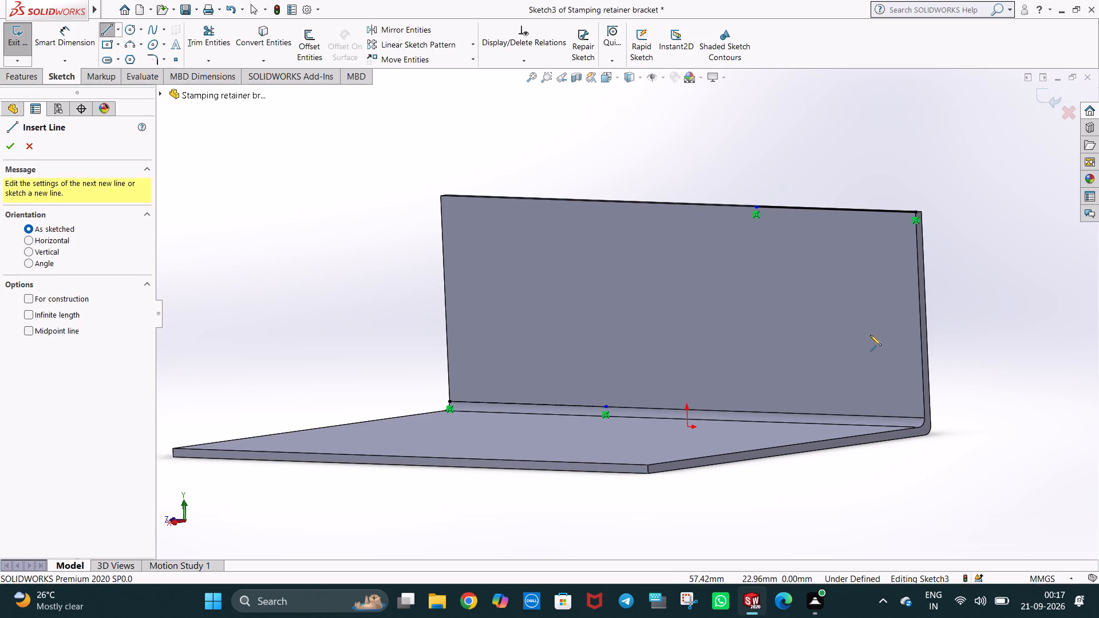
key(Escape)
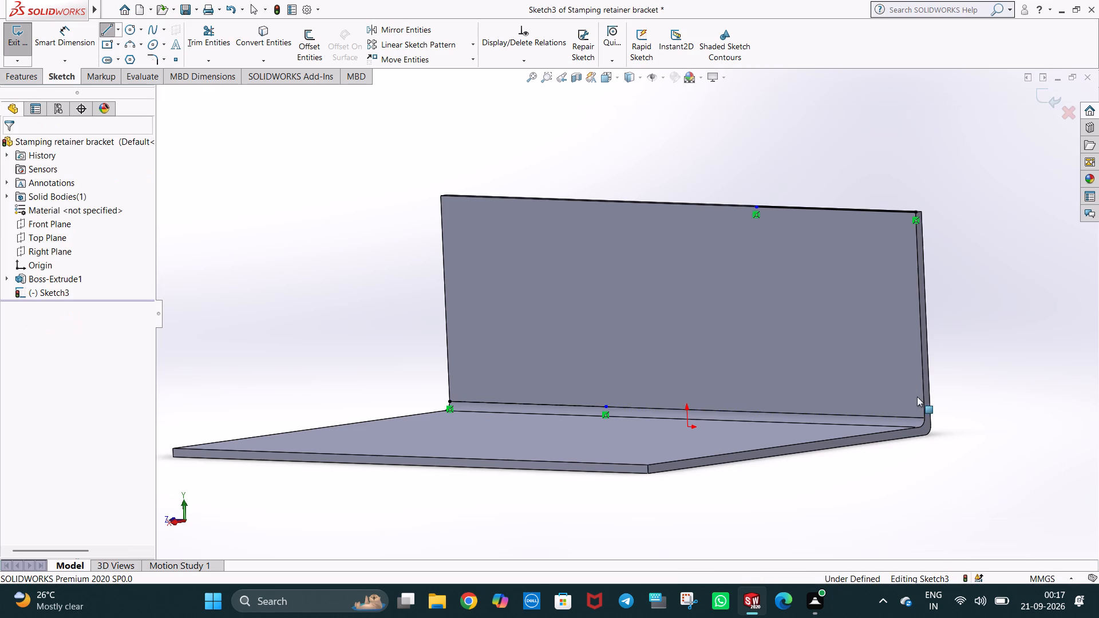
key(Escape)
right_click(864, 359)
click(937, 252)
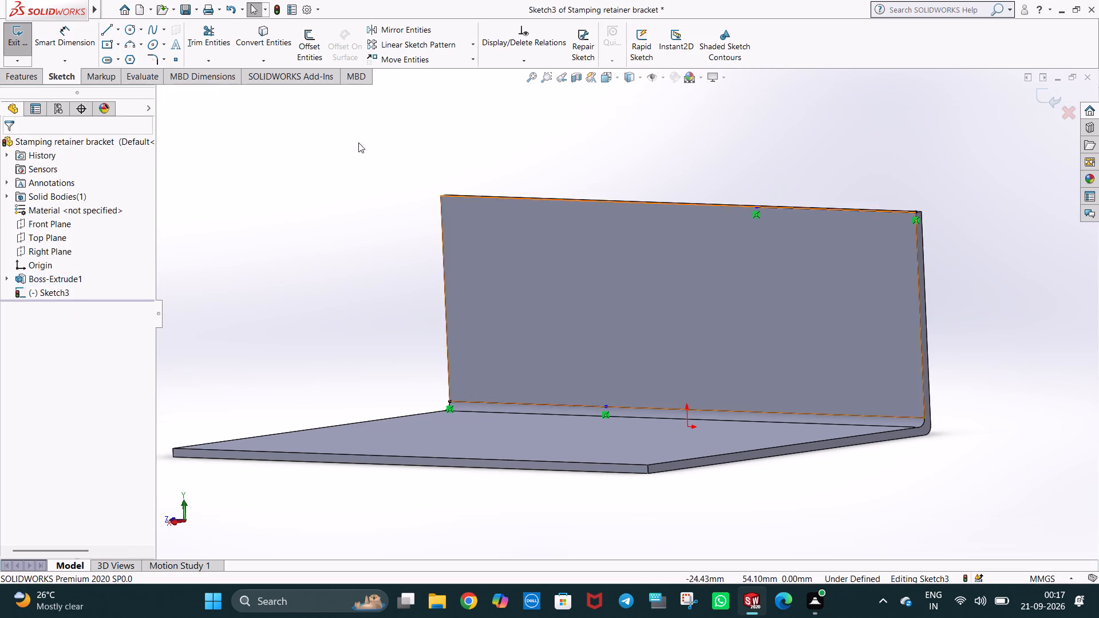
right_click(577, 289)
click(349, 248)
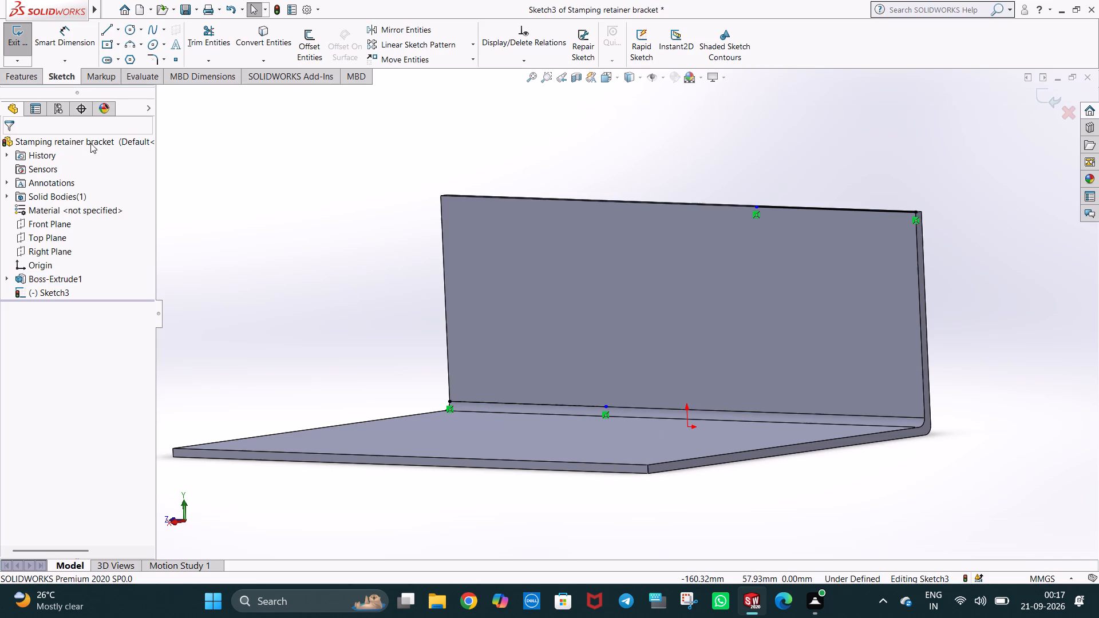
Exit the current flange sketch and open a new sketch on the vertical flange's inner face.
click(54, 245)
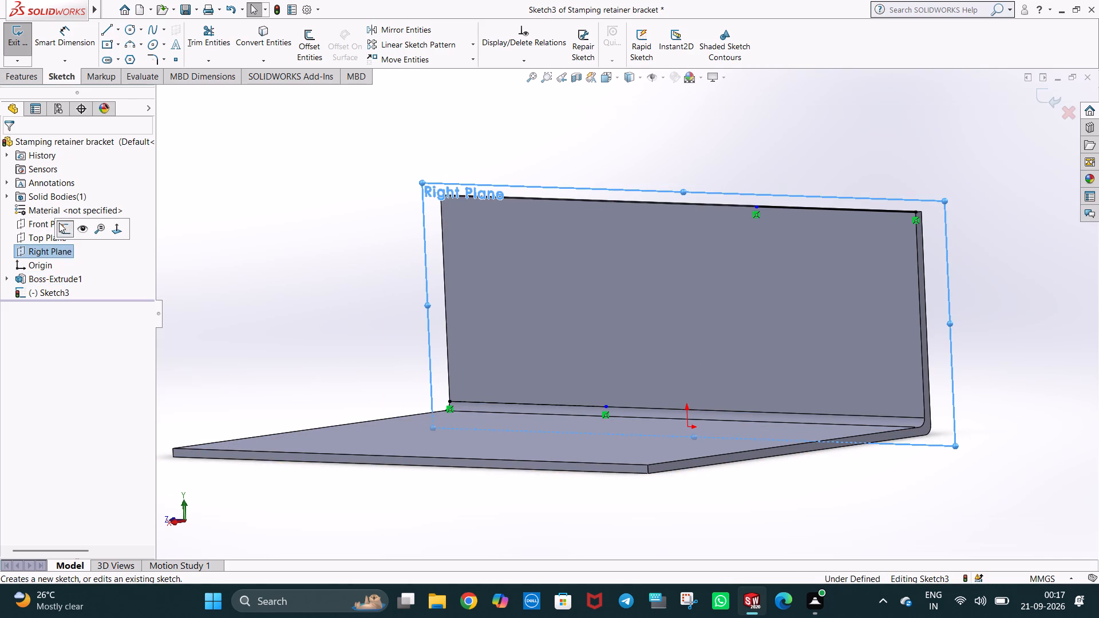
click(64, 229)
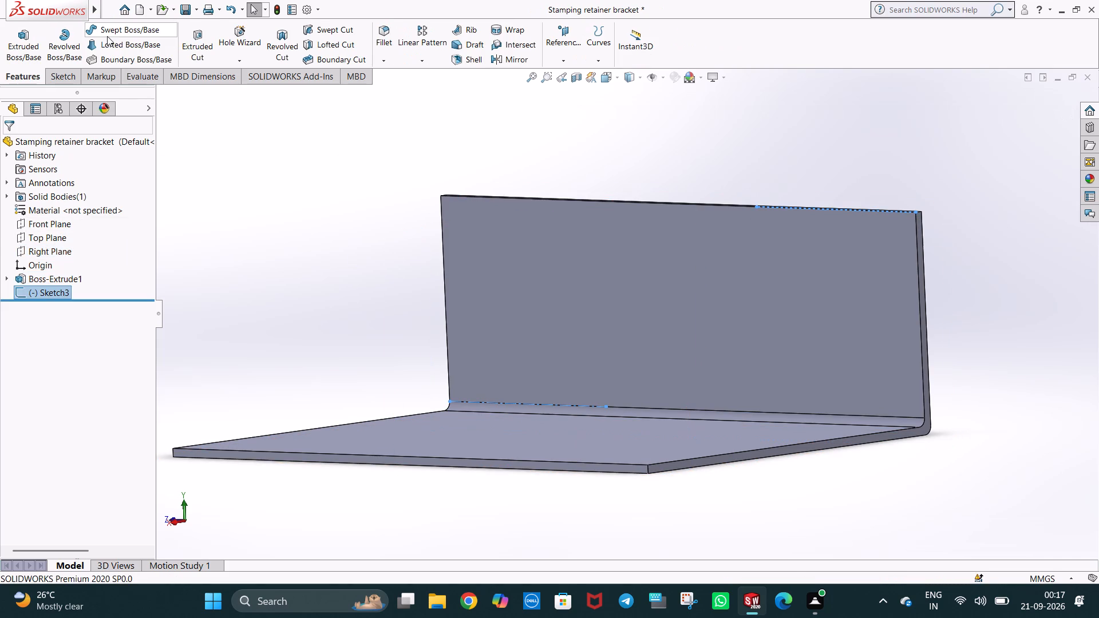
click(272, 171)
right_click(631, 358)
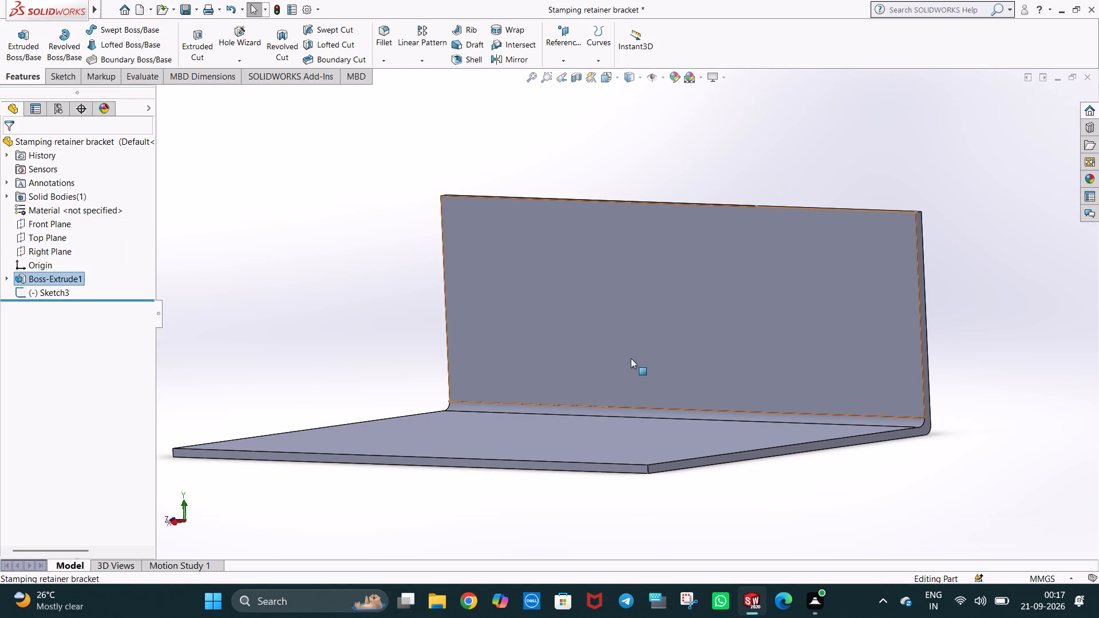
click(658, 322)
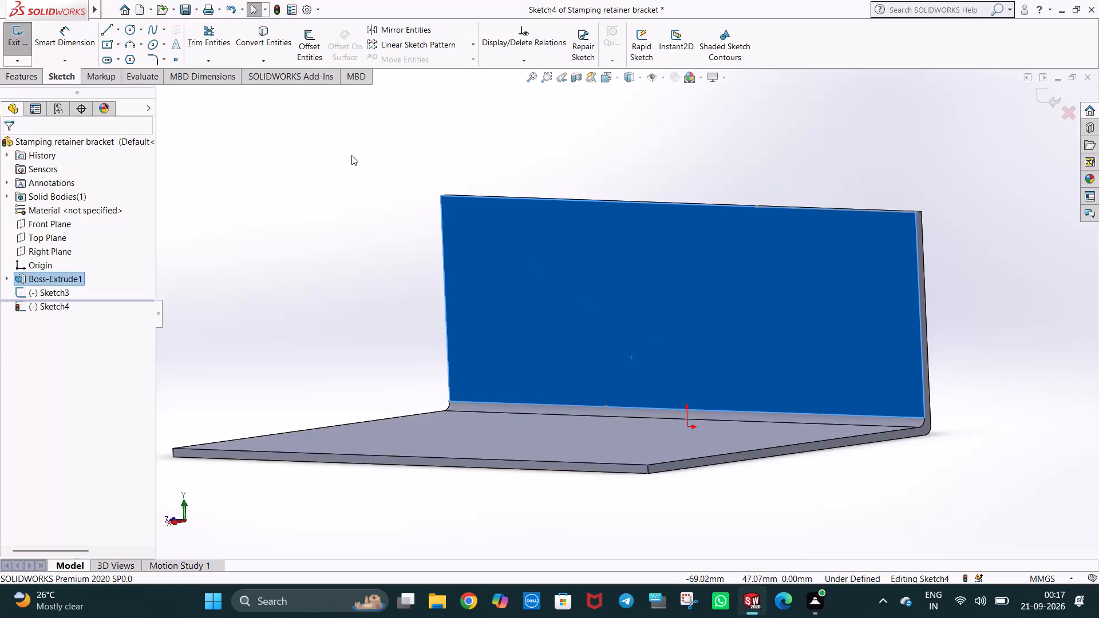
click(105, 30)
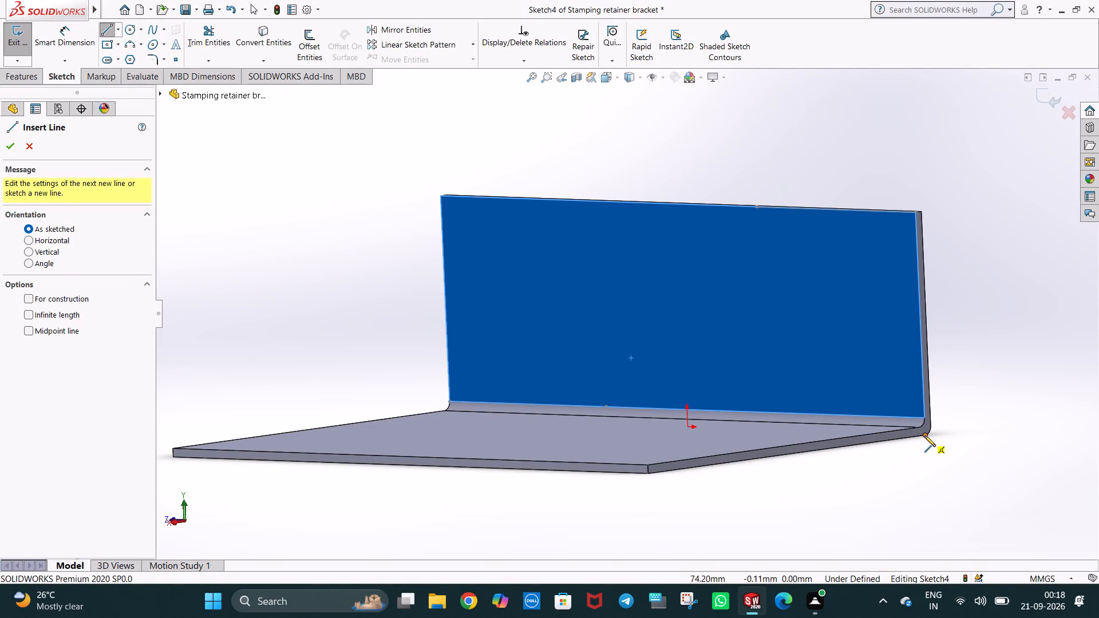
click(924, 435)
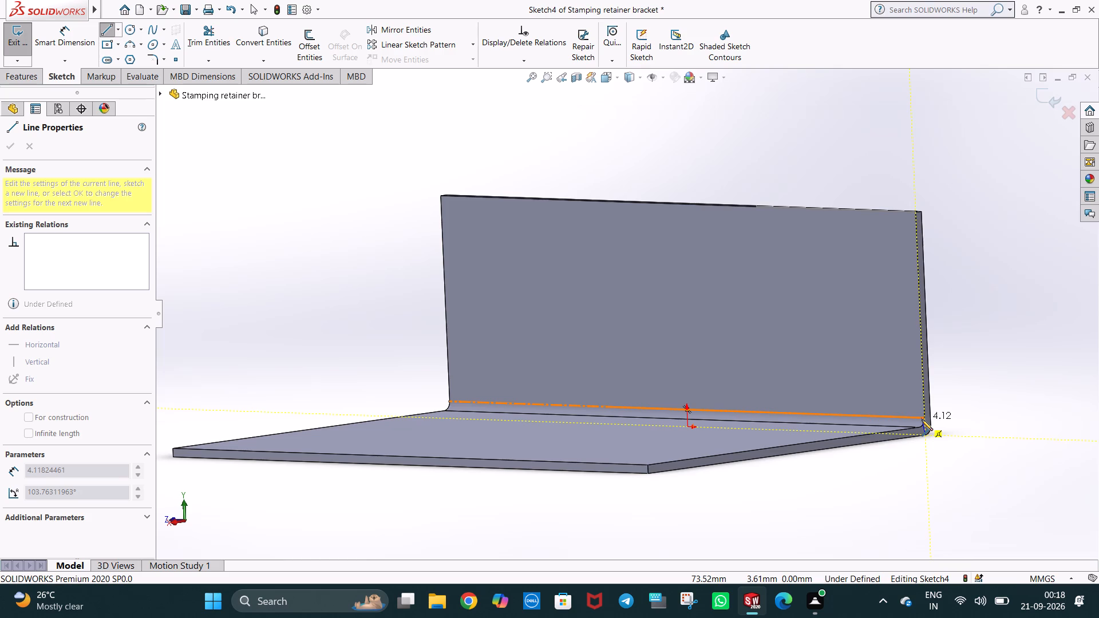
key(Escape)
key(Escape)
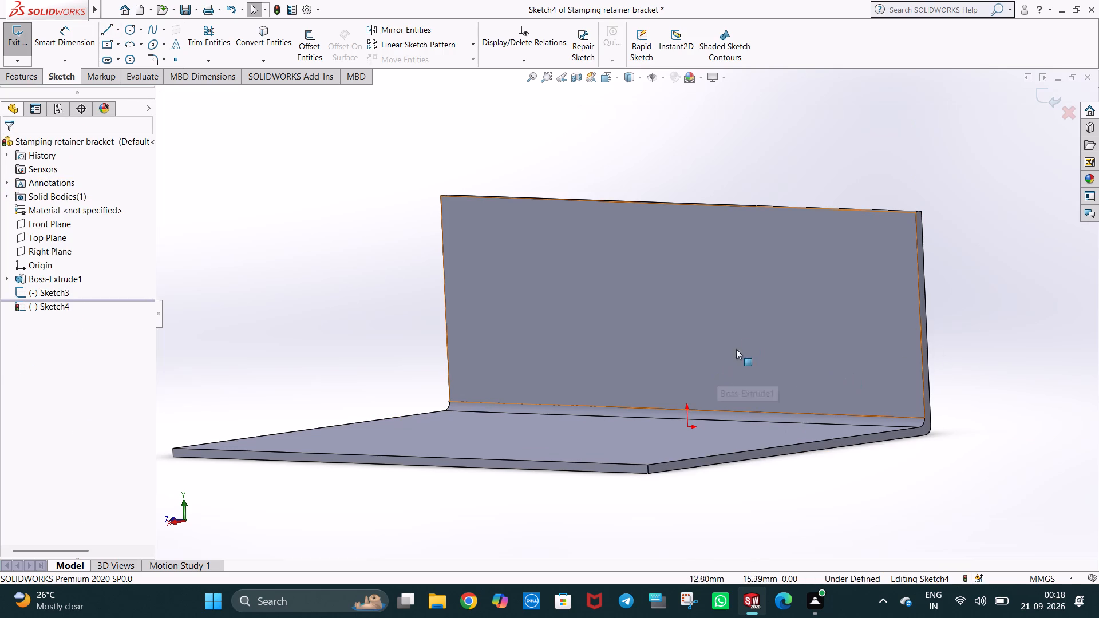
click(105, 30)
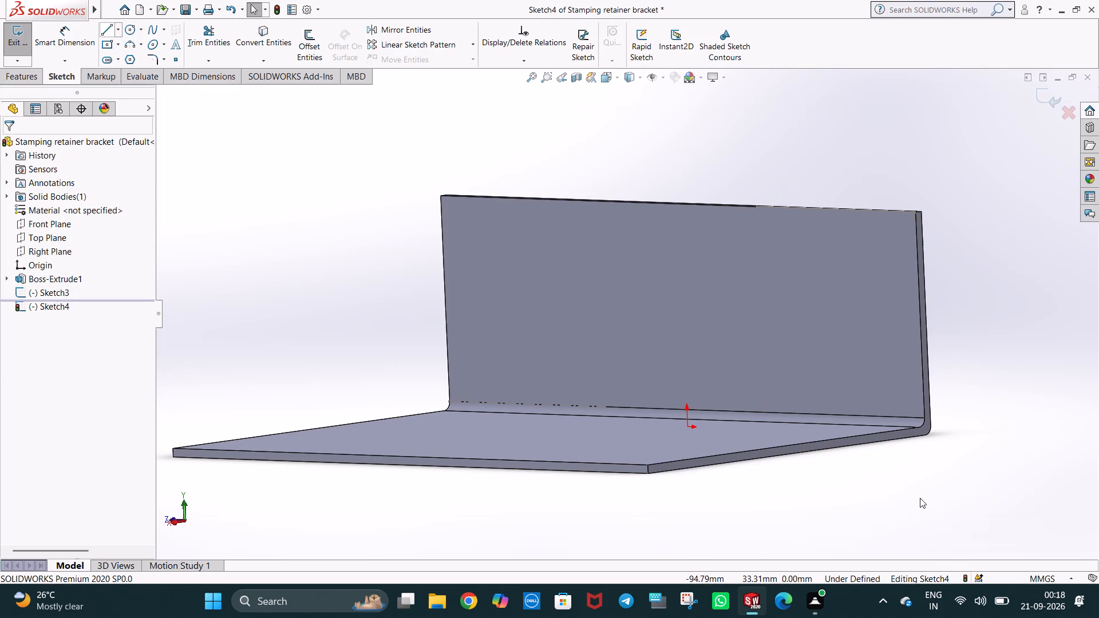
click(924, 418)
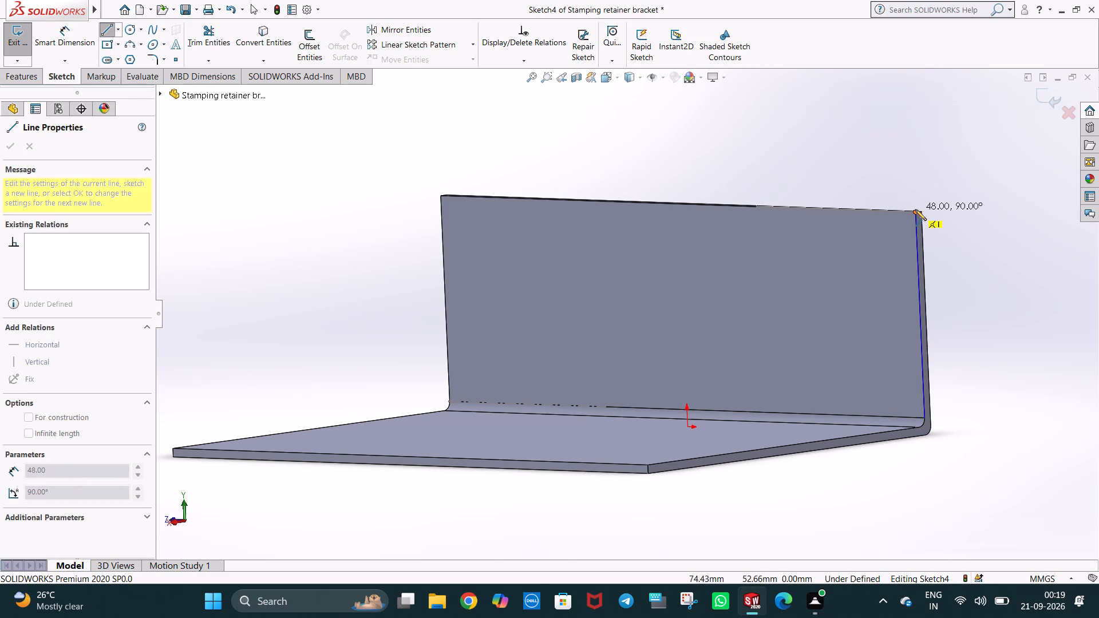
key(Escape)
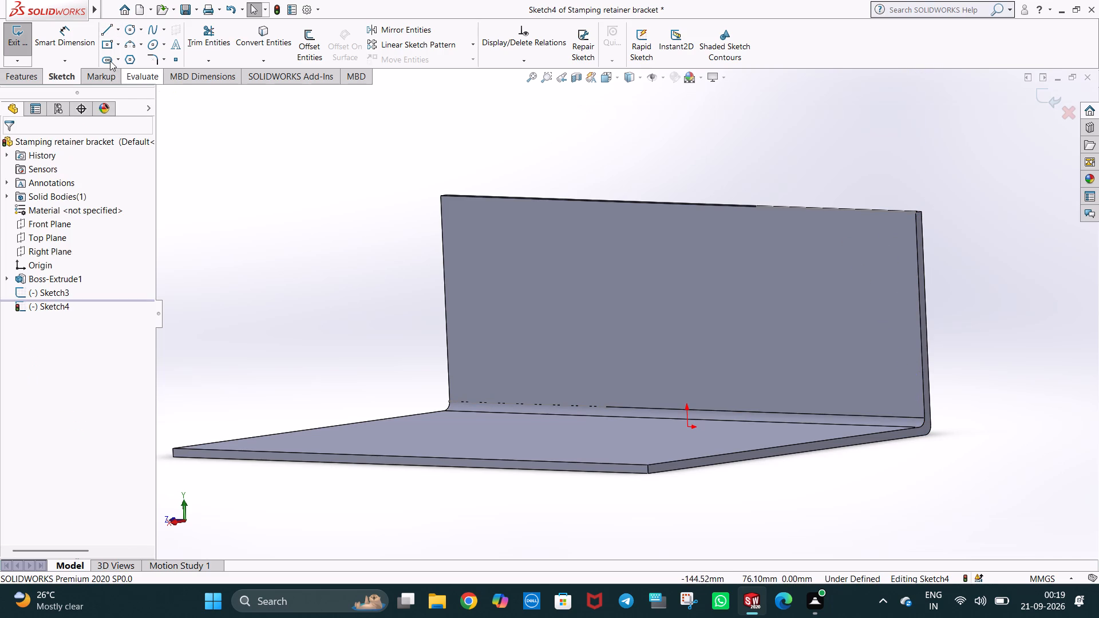
Sketch three sides of a rectangle above the vertical flange: 50 mm up from the negative-Z top corner, 149 mm across, and down to the opposite corner.
click(104, 30)
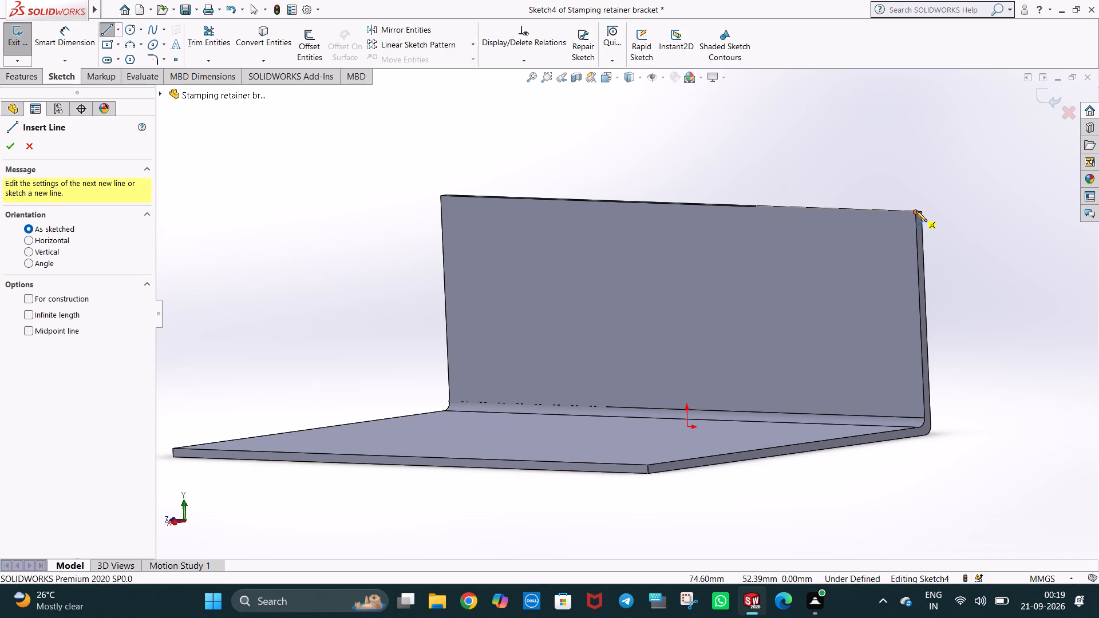
click(916, 211)
scroll(942, 154, up, 3)
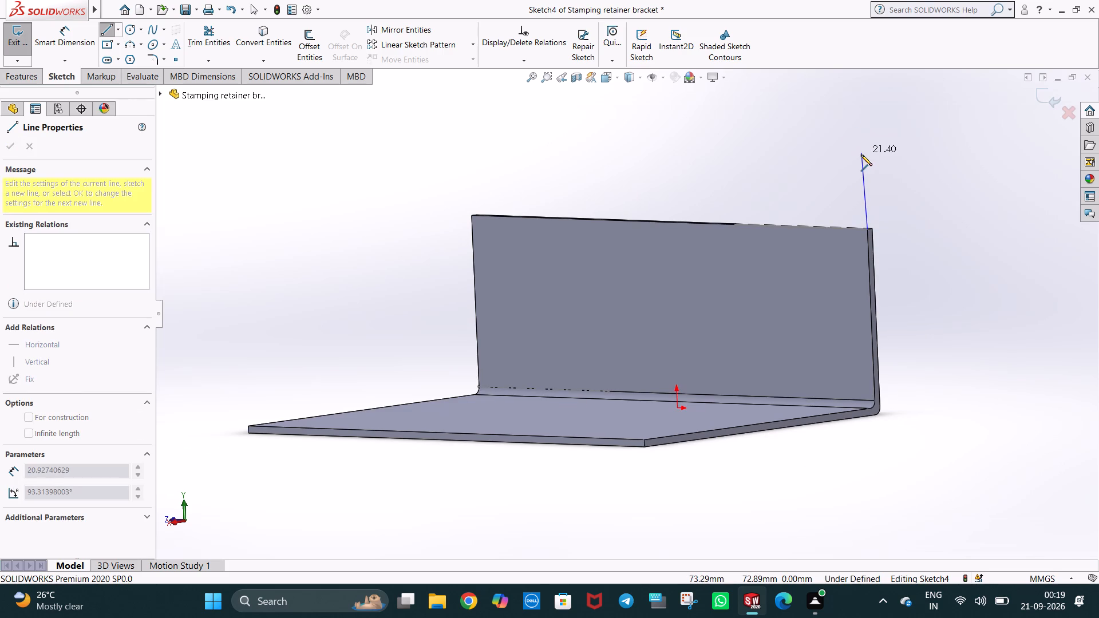
key(ctrl+3)
key(ctrl+4)
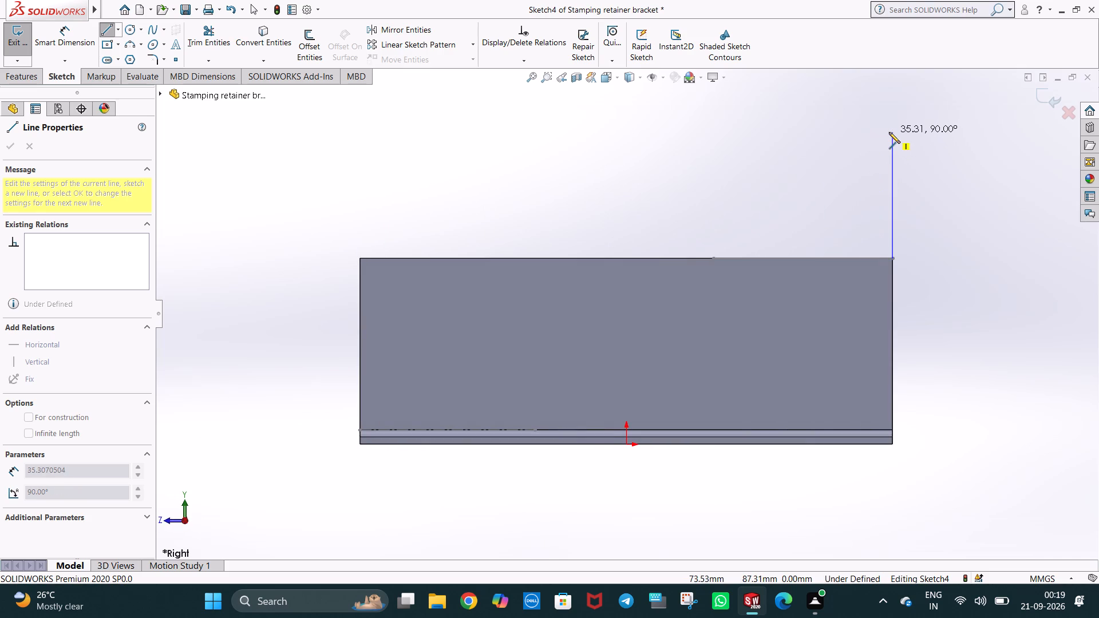
click(894, 111)
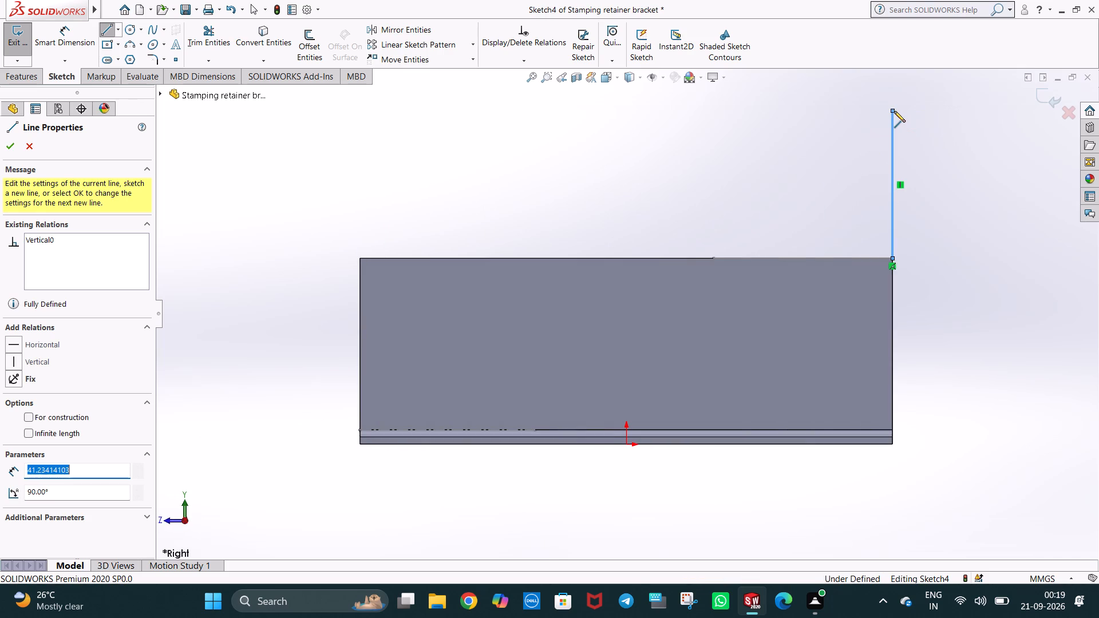
text(50)
key(Return)
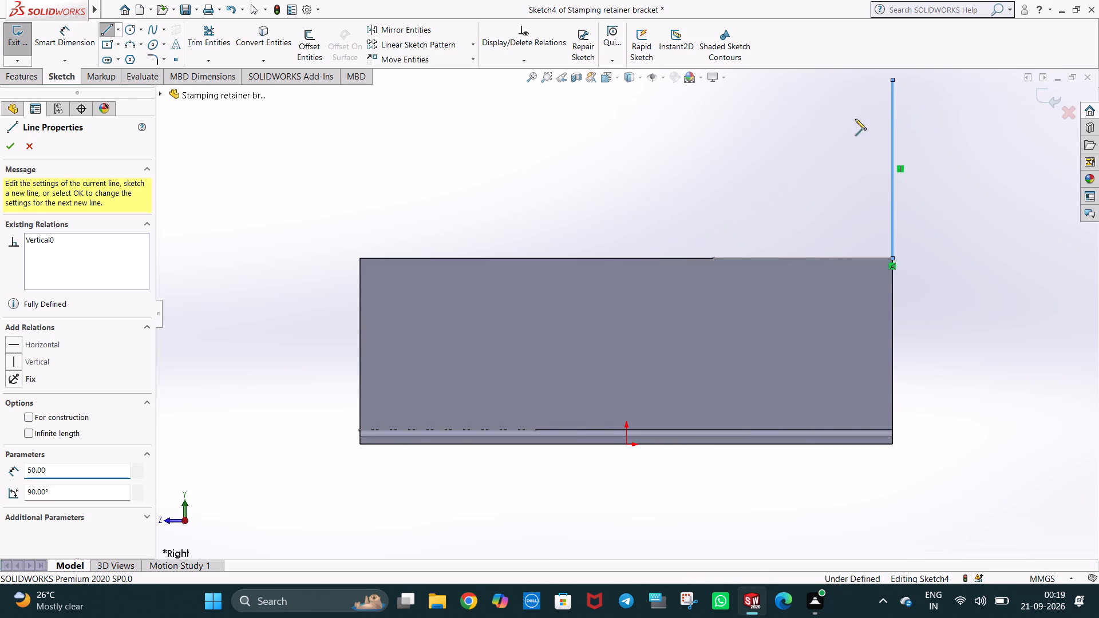
scroll(425, 72, up, 2)
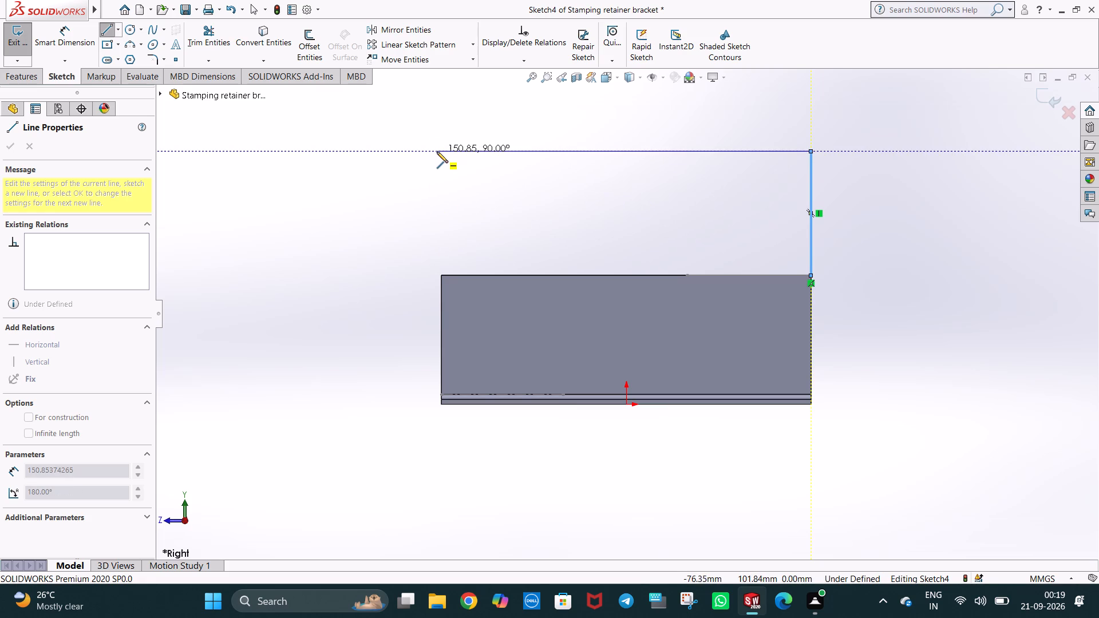
click(440, 151)
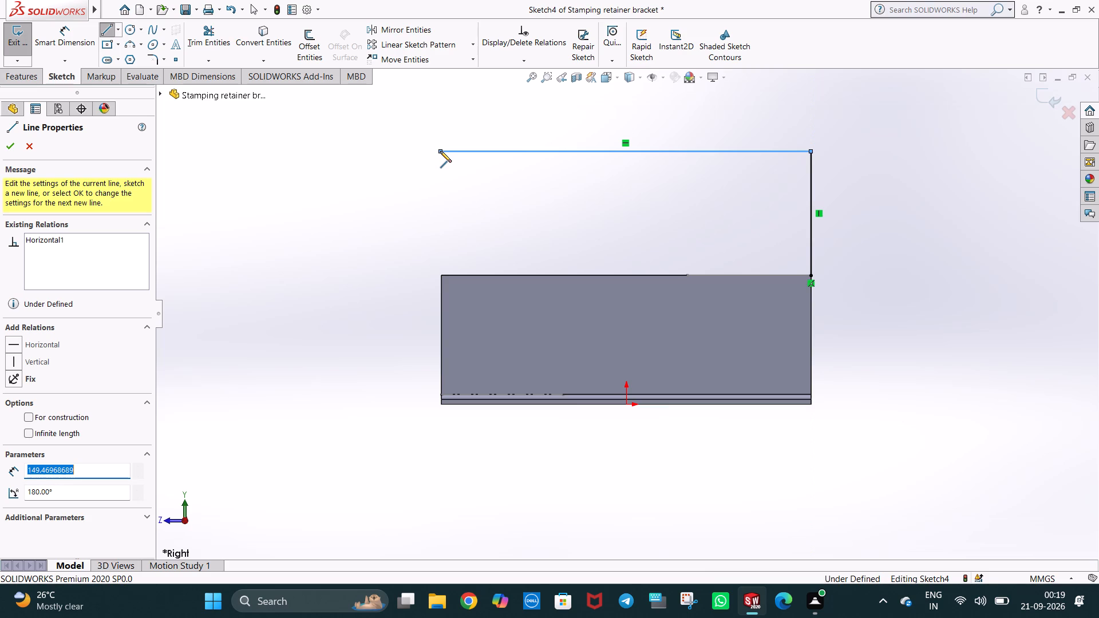
text(149)
key(Return)
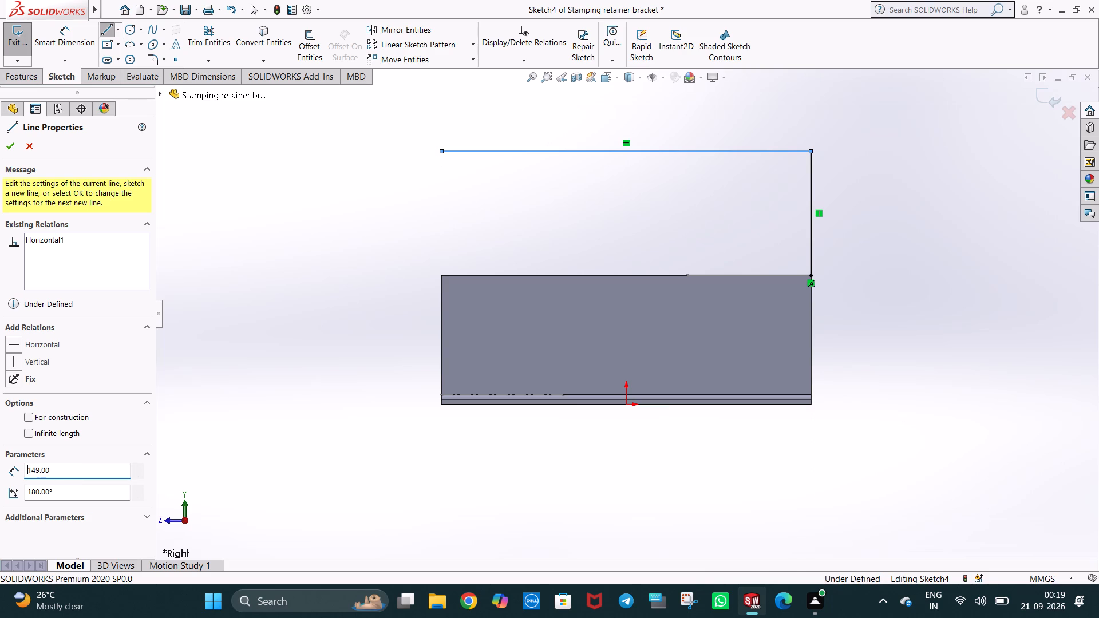
click(442, 274)
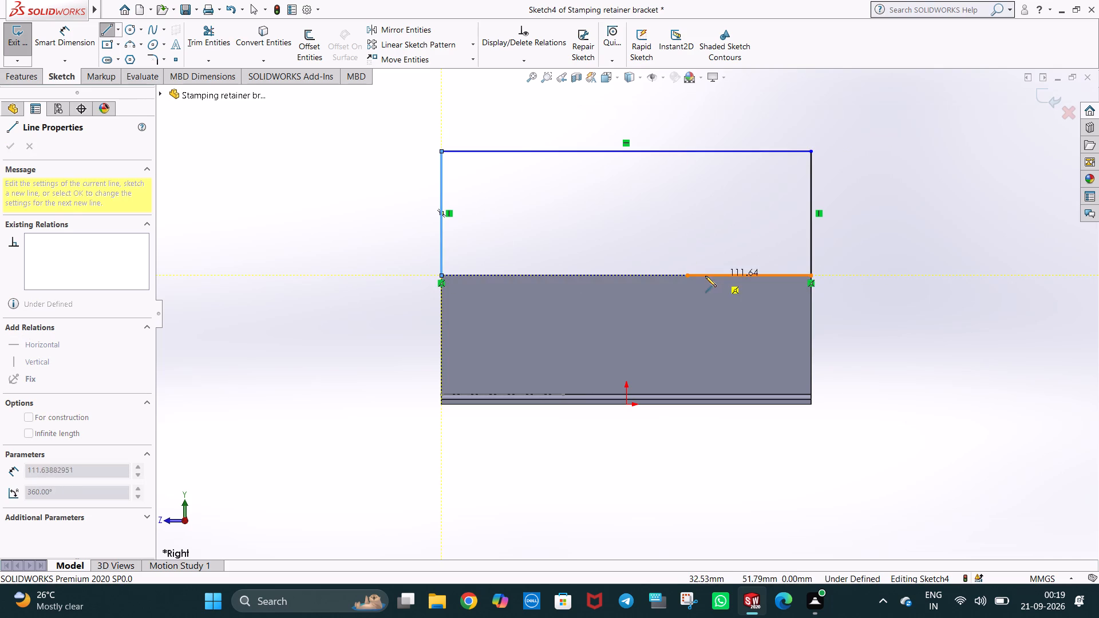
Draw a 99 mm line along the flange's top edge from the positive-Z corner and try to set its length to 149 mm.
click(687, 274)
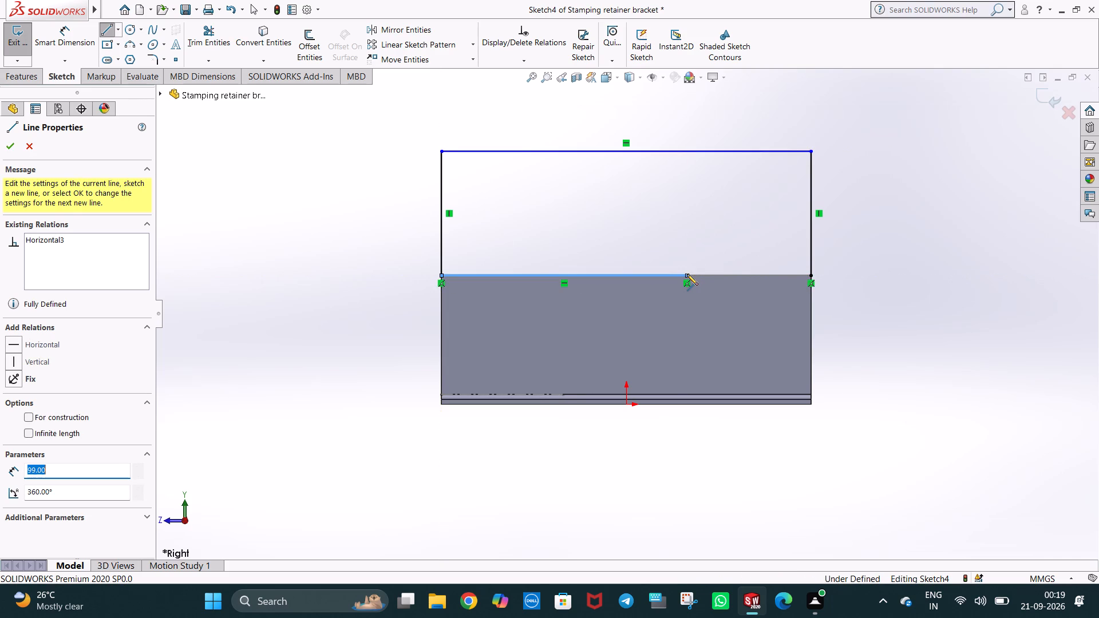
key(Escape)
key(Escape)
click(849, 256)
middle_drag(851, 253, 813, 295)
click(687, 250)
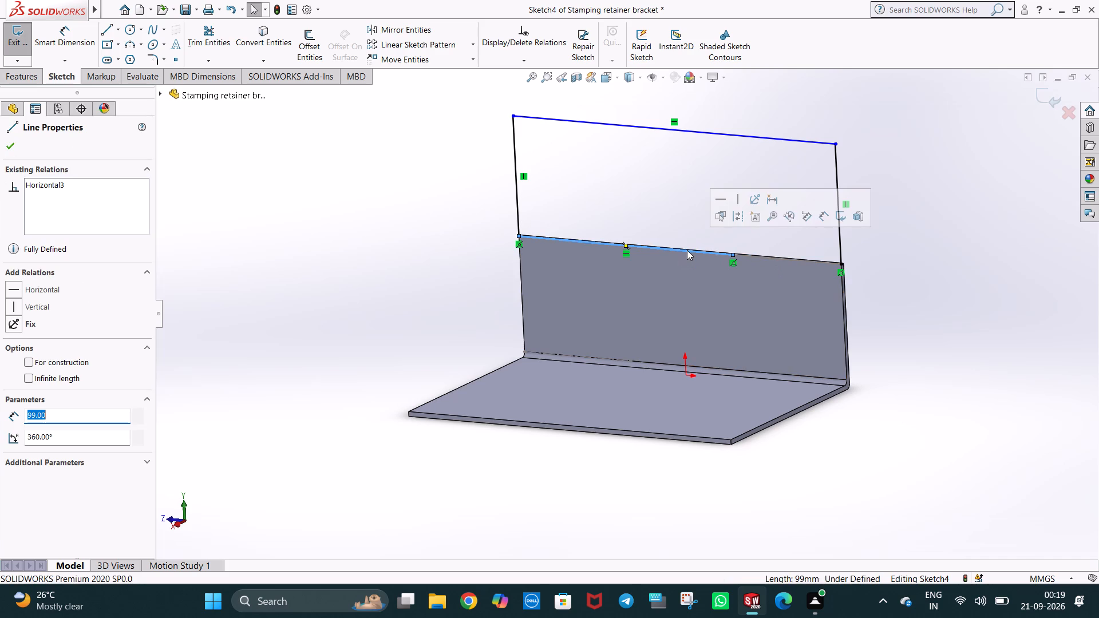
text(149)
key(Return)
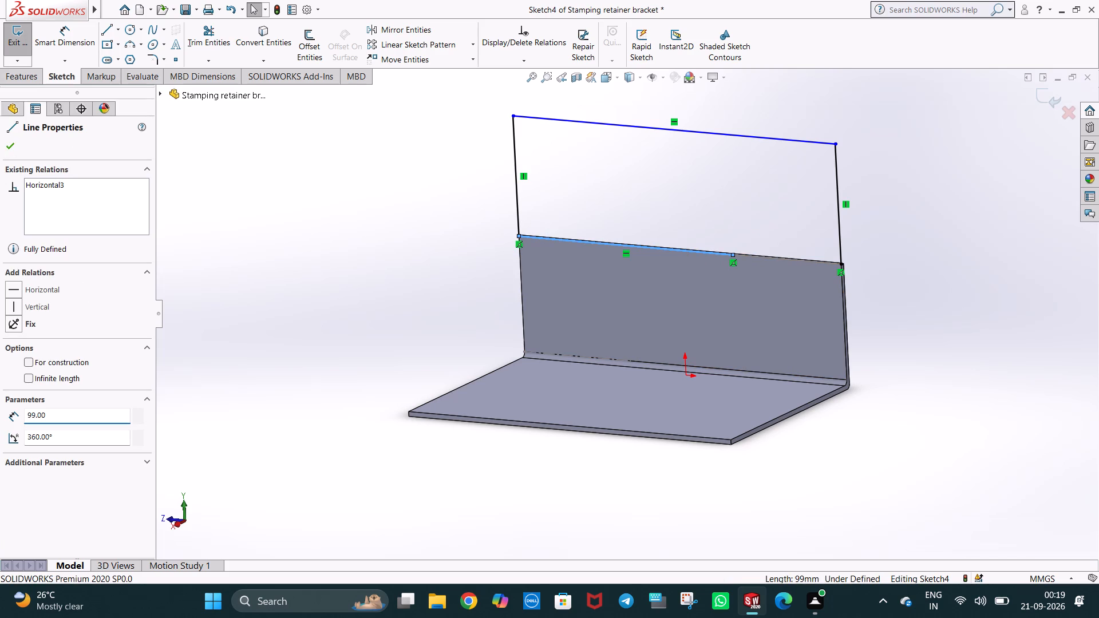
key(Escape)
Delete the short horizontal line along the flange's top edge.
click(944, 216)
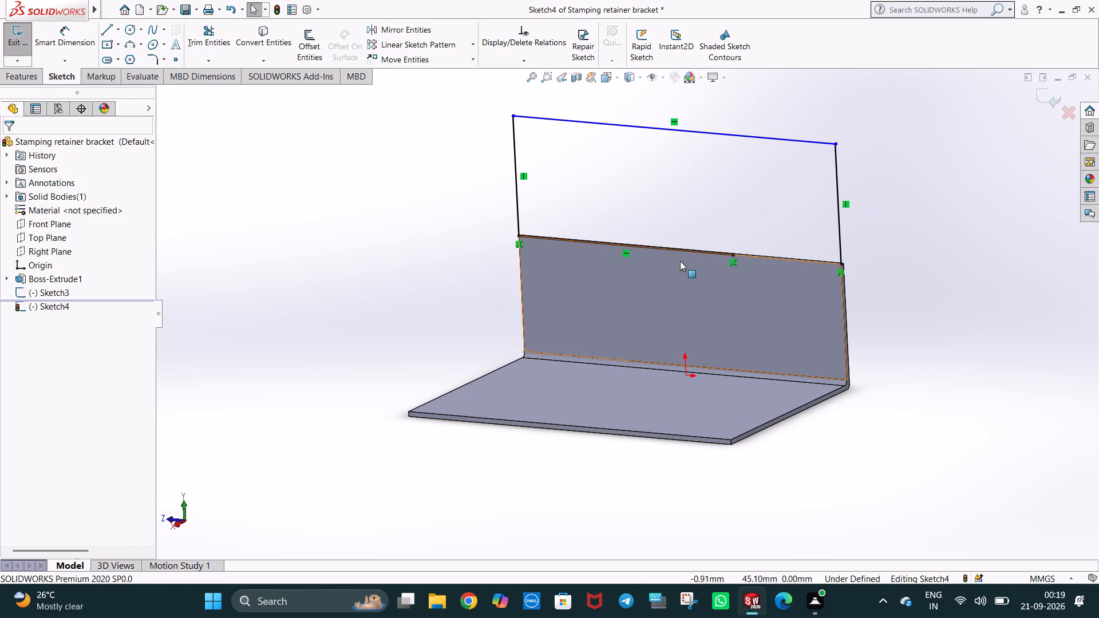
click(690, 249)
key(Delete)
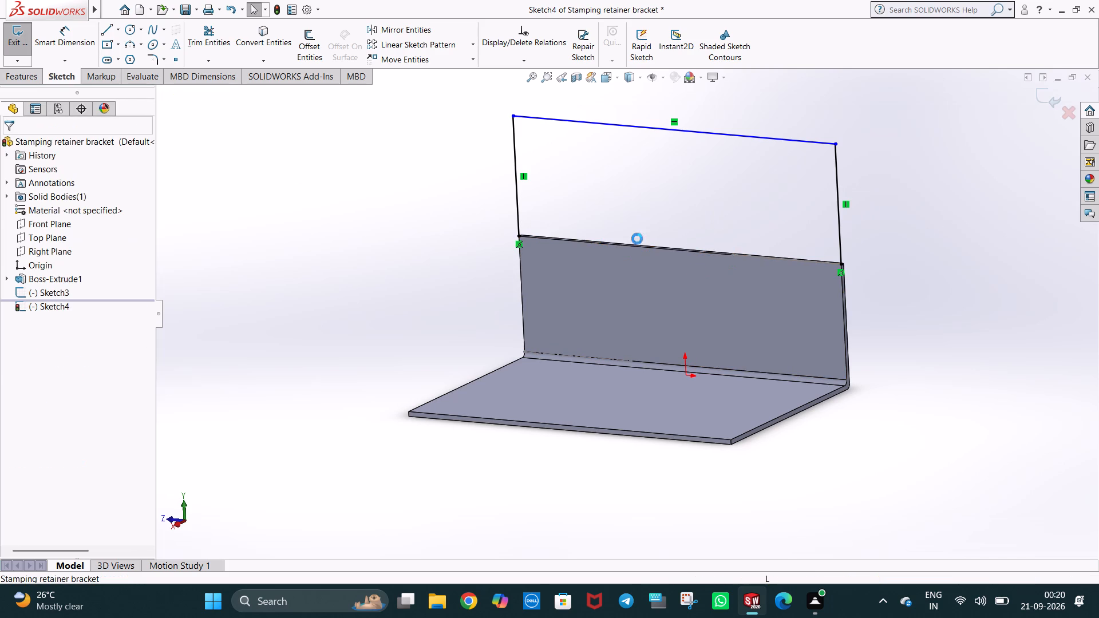
Close the rectangle with a 149 mm line along the flange's top edge, joining the lower ends of both vertical lines.
middle_drag(652, 325, 728, 298)
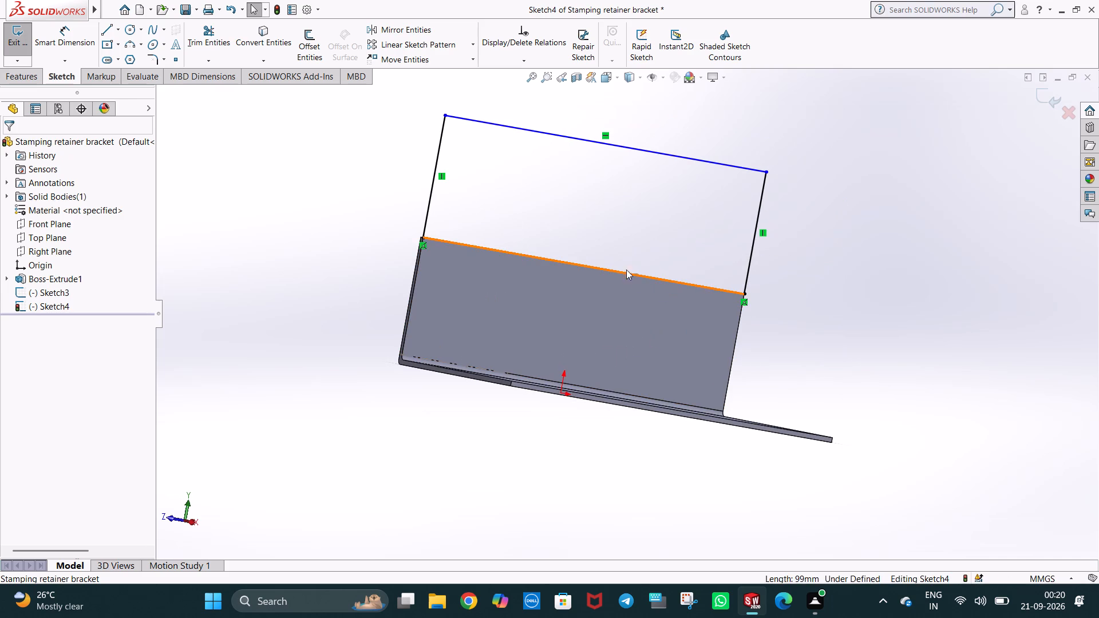
middle_drag(685, 218, 673, 274)
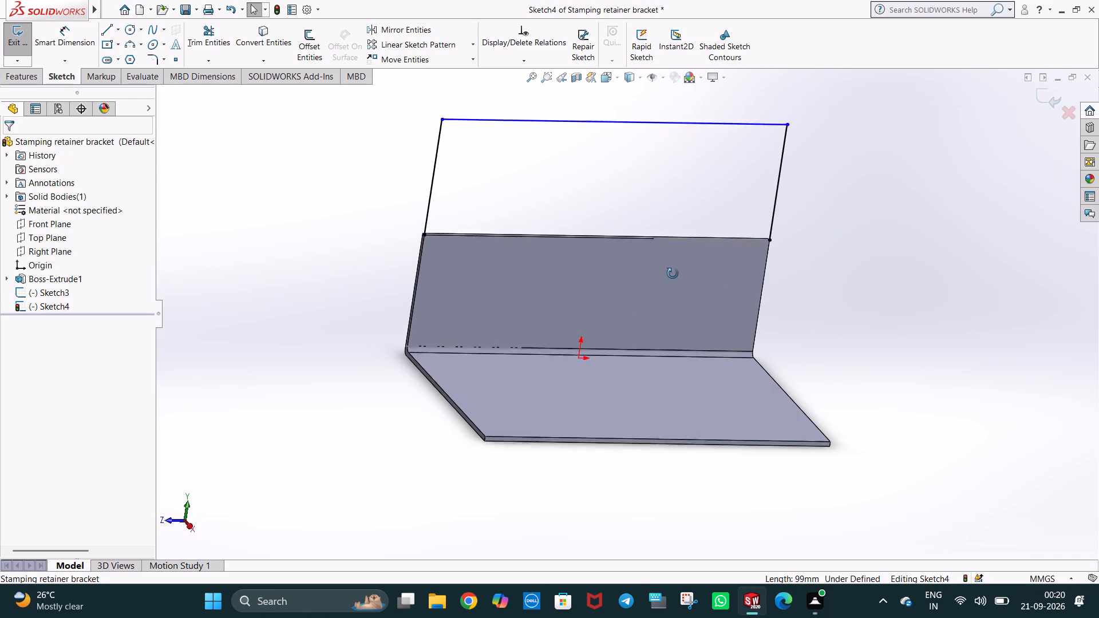
middle_drag(673, 274, 671, 277)
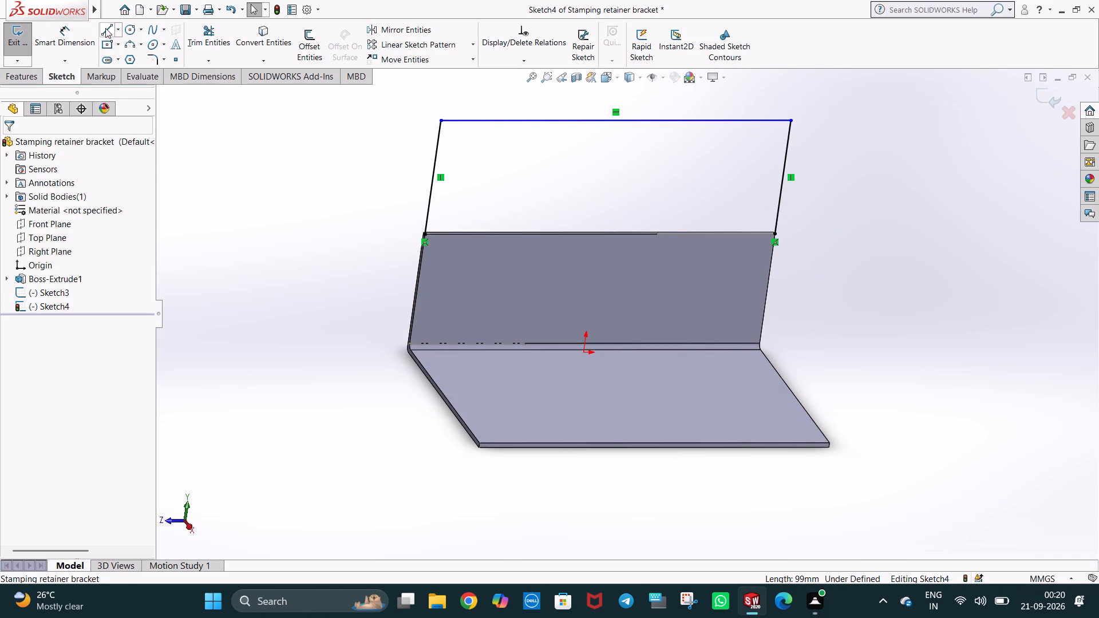
click(105, 28)
click(425, 235)
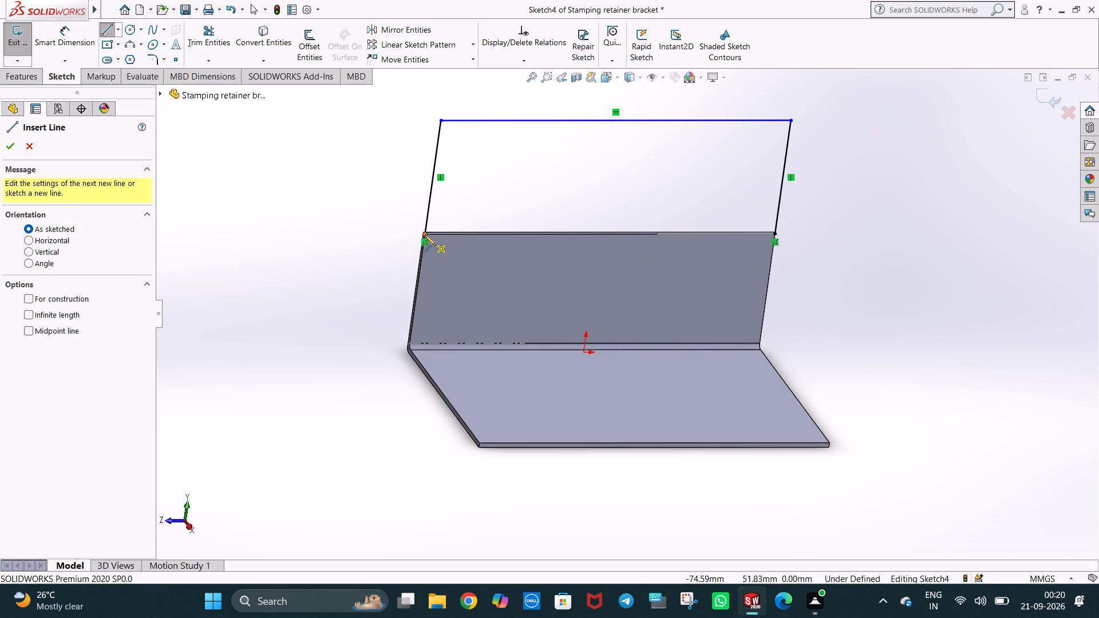
click(775, 235)
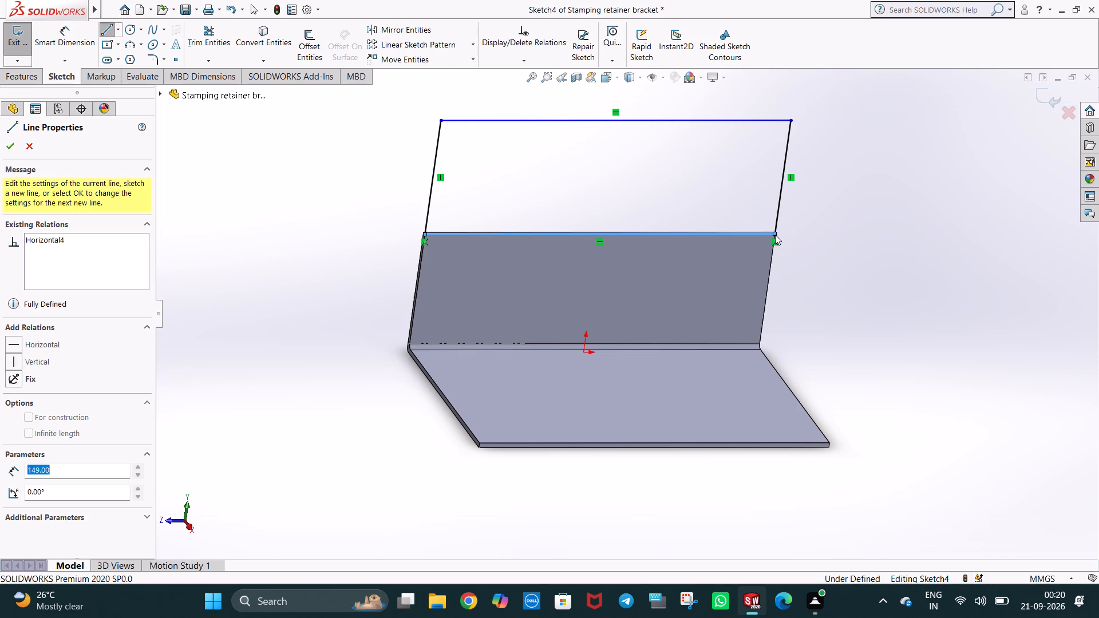
key(Escape)
key(Escape)
key(Escape)
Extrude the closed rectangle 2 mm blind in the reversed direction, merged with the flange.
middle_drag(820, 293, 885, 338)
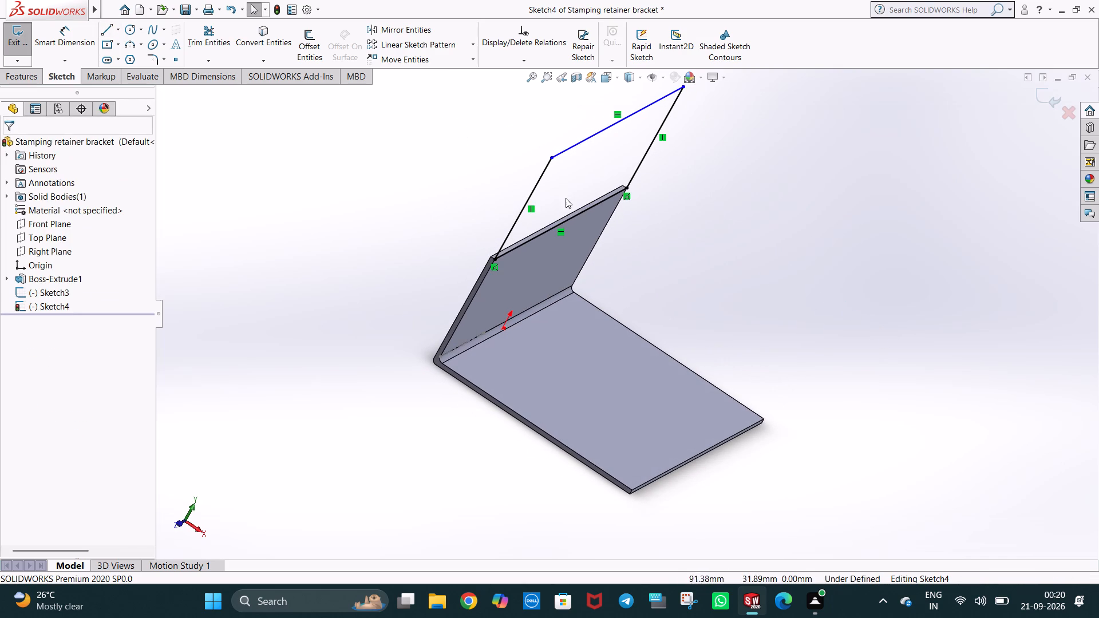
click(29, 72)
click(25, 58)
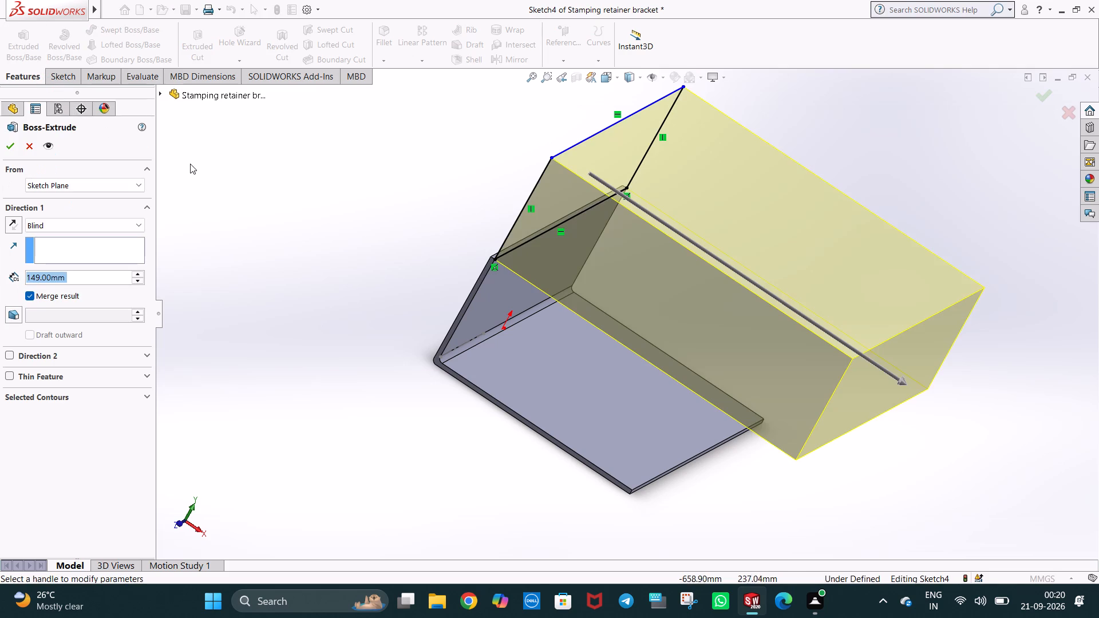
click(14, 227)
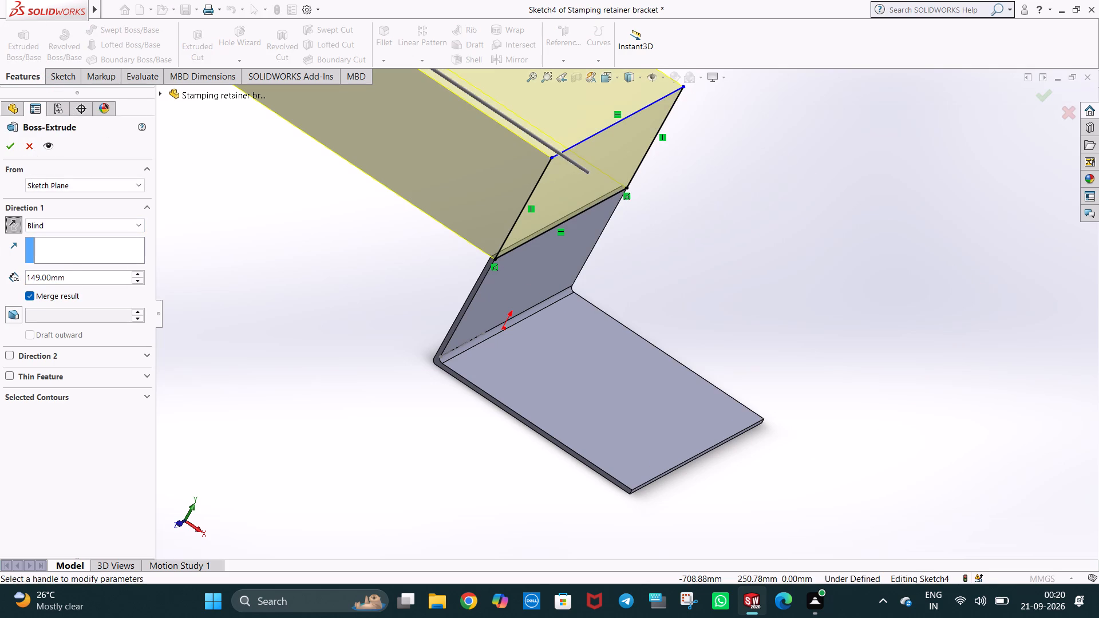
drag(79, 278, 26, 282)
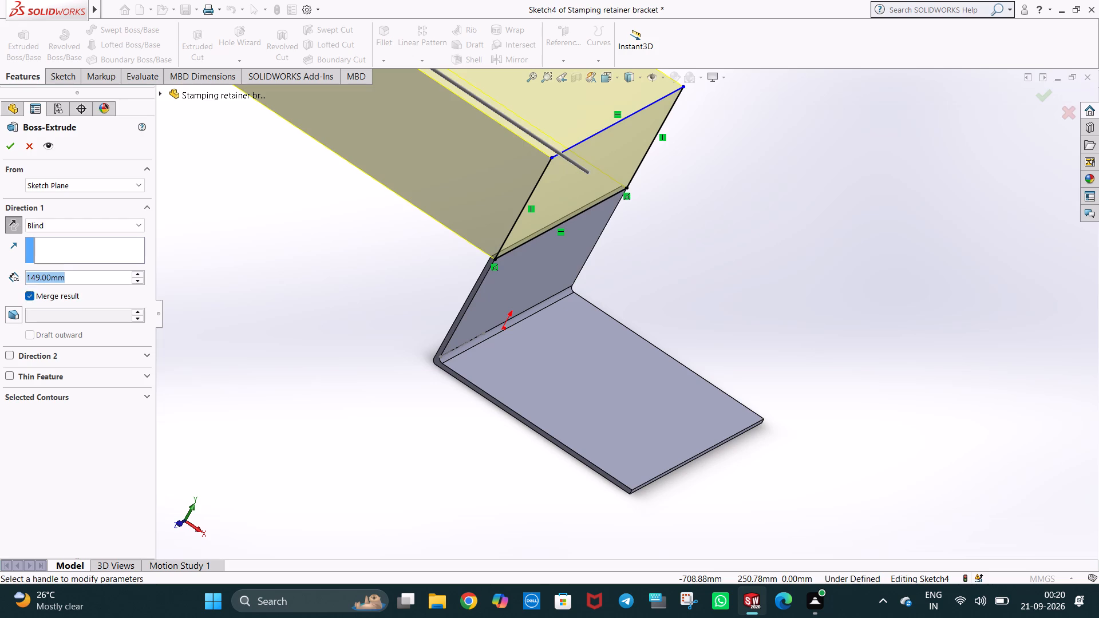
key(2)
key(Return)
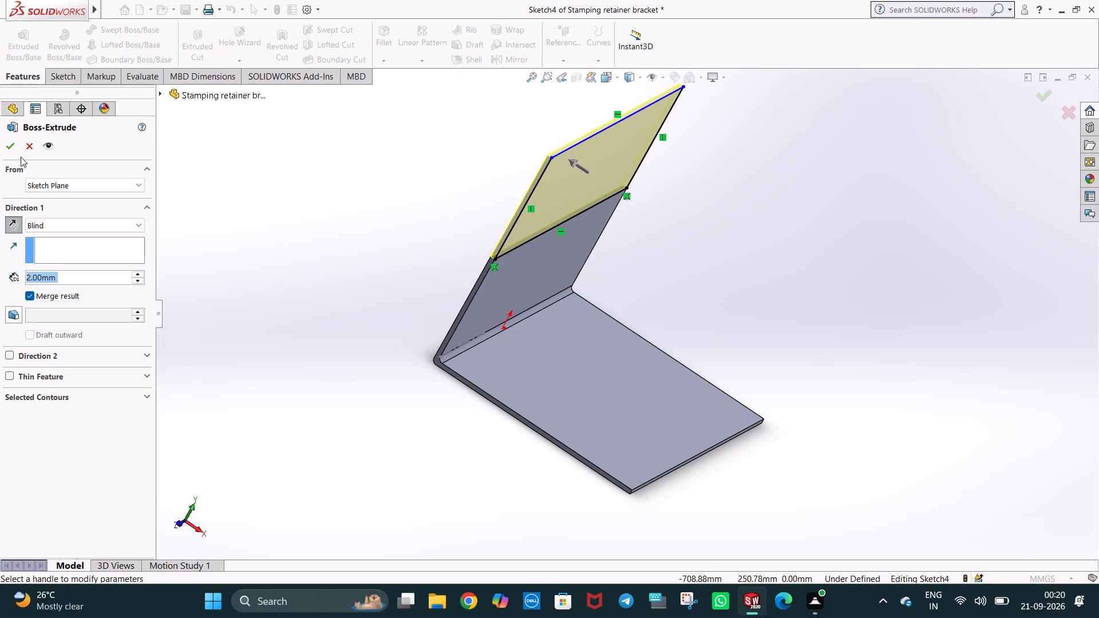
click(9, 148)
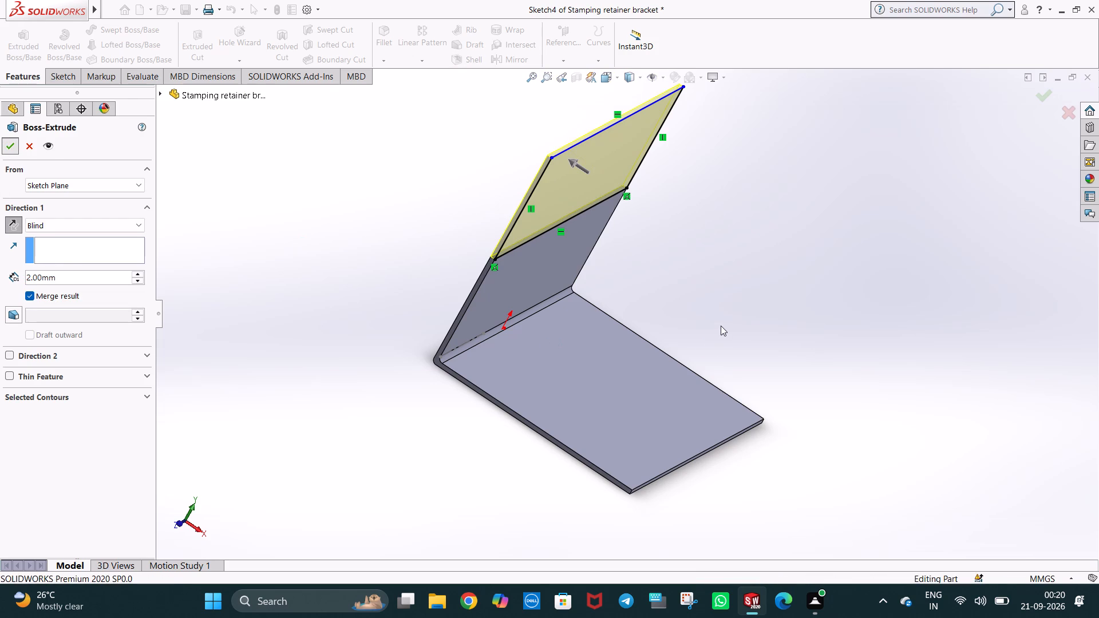
Examine the extended vertical flange and its join with the original plate from several angles.
middle_drag(729, 330, 730, 287)
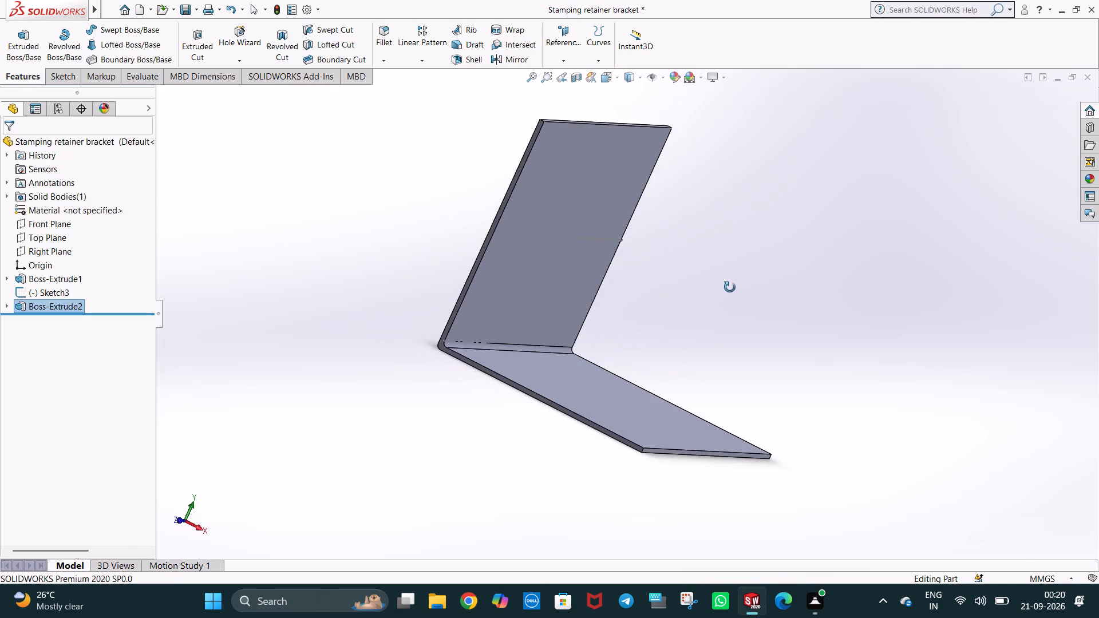
middle_drag(730, 287, 627, 311)
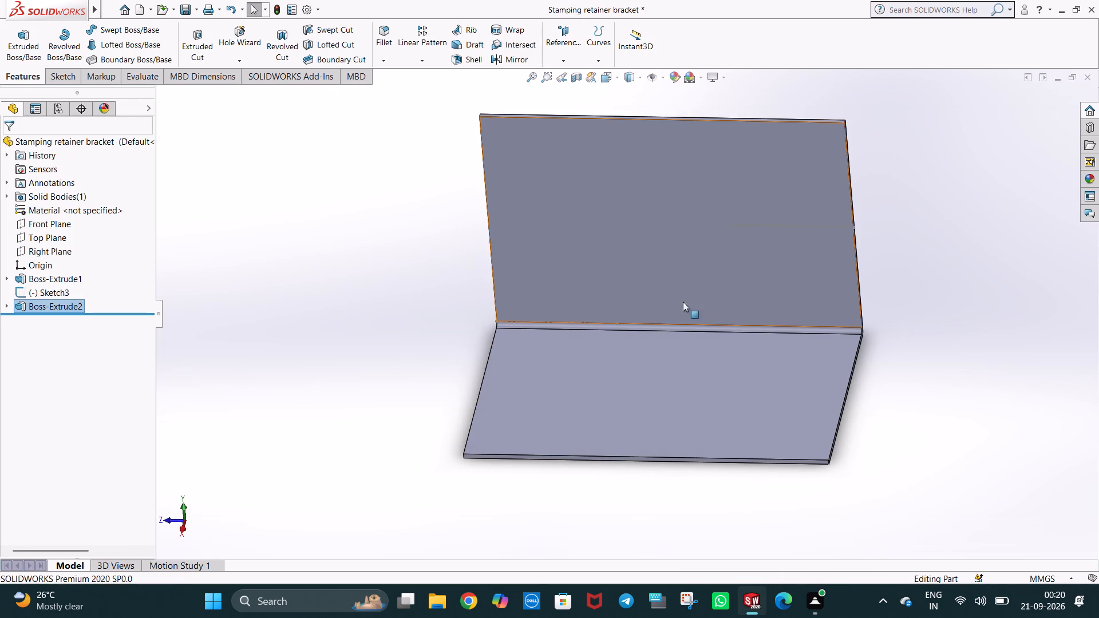
click(889, 286)
middle_drag(891, 286, 829, 342)
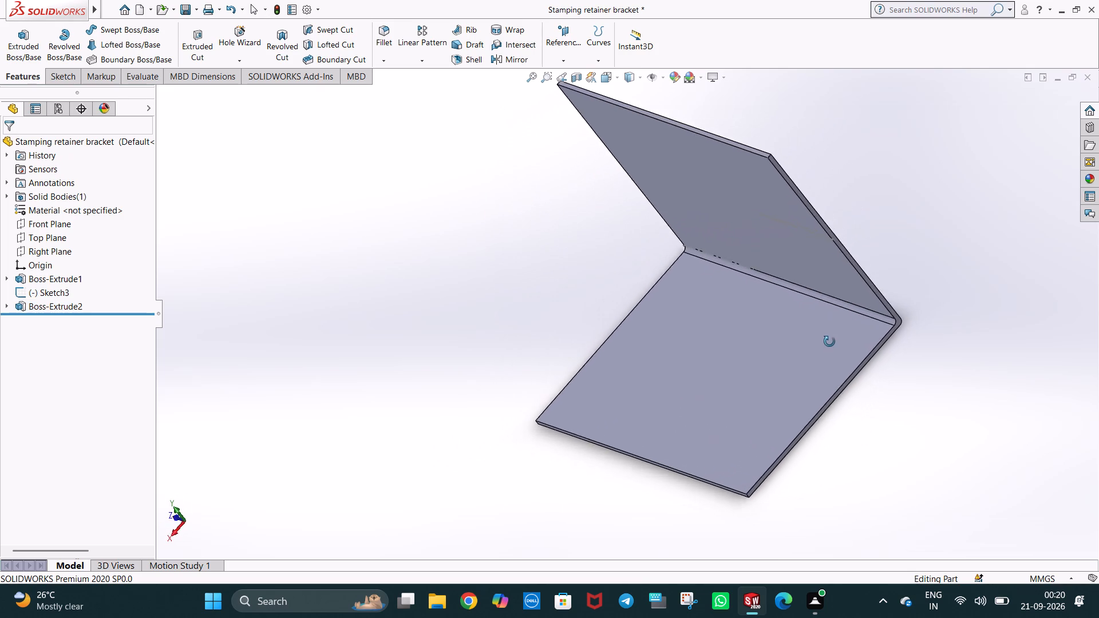
middle_drag(829, 342, 849, 280)
scroll(860, 311, up, 1)
click(897, 264)
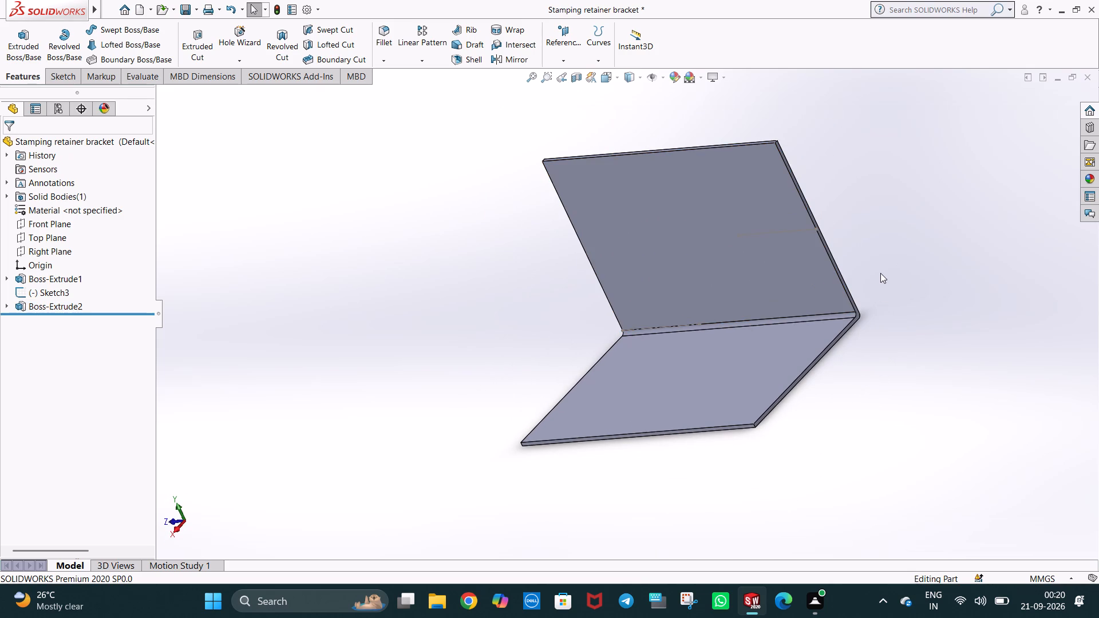
click(837, 302)
click(931, 358)
middle_drag(915, 363, 907, 327)
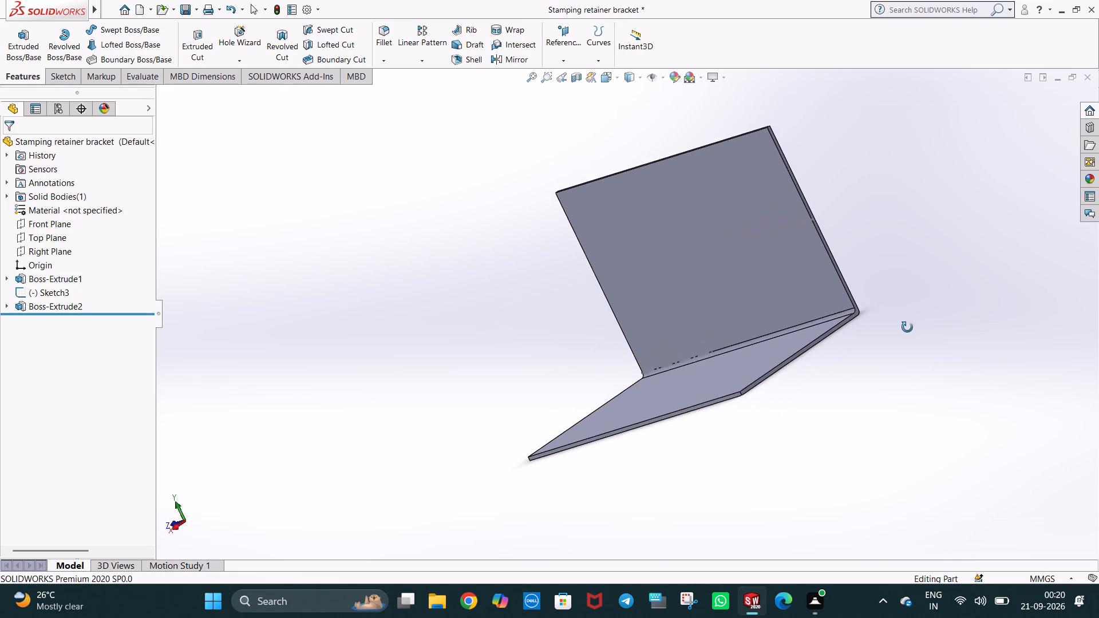
middle_drag(907, 327, 1000, 287)
middle_drag(713, 365, 786, 364)
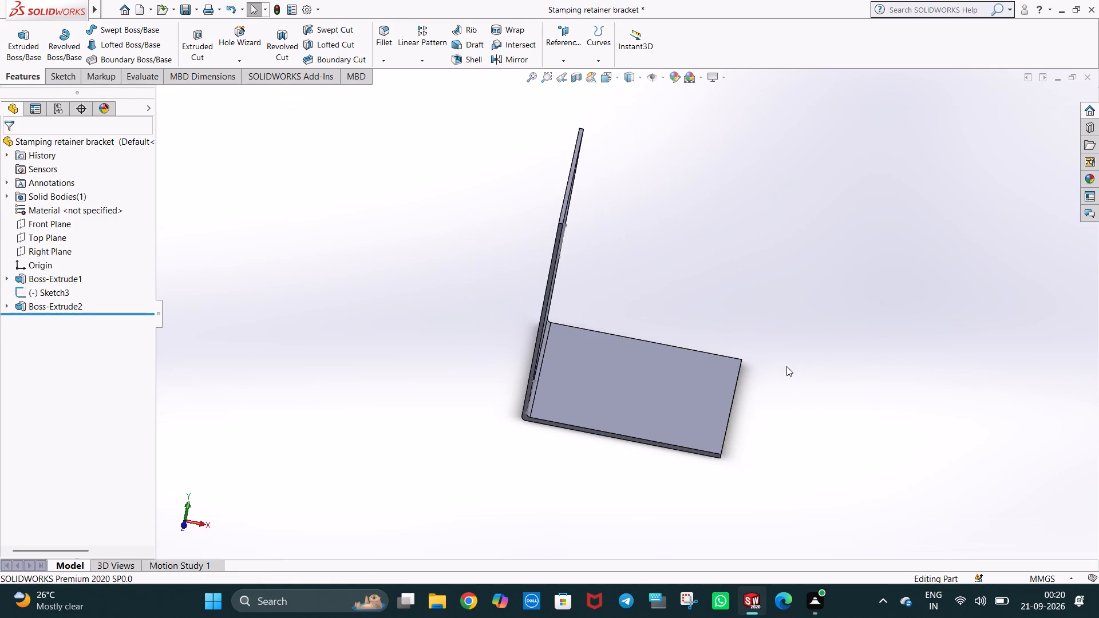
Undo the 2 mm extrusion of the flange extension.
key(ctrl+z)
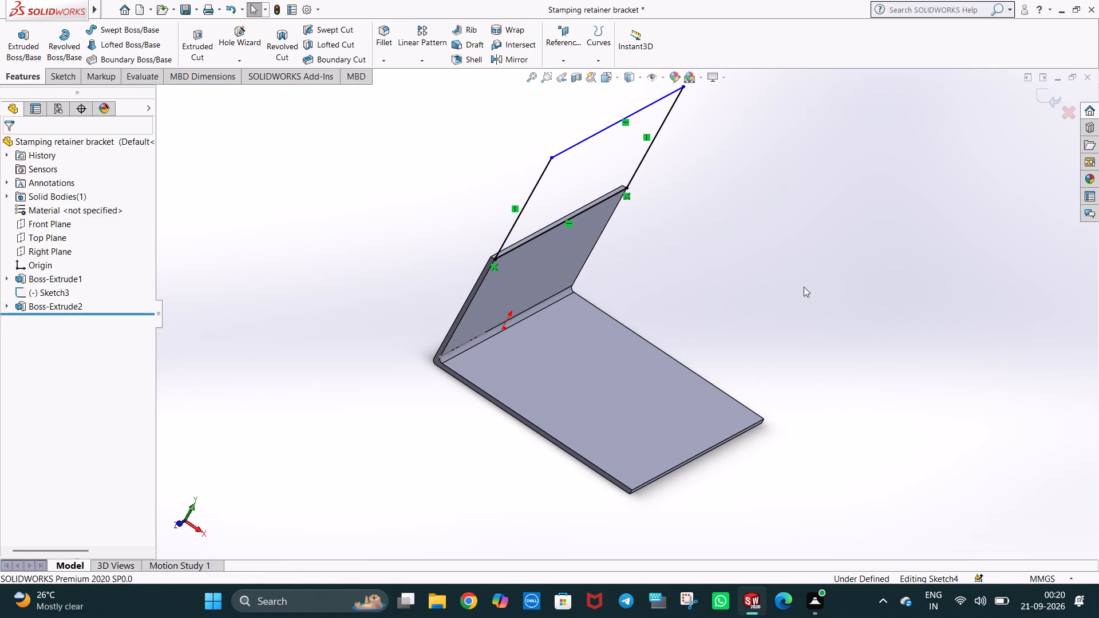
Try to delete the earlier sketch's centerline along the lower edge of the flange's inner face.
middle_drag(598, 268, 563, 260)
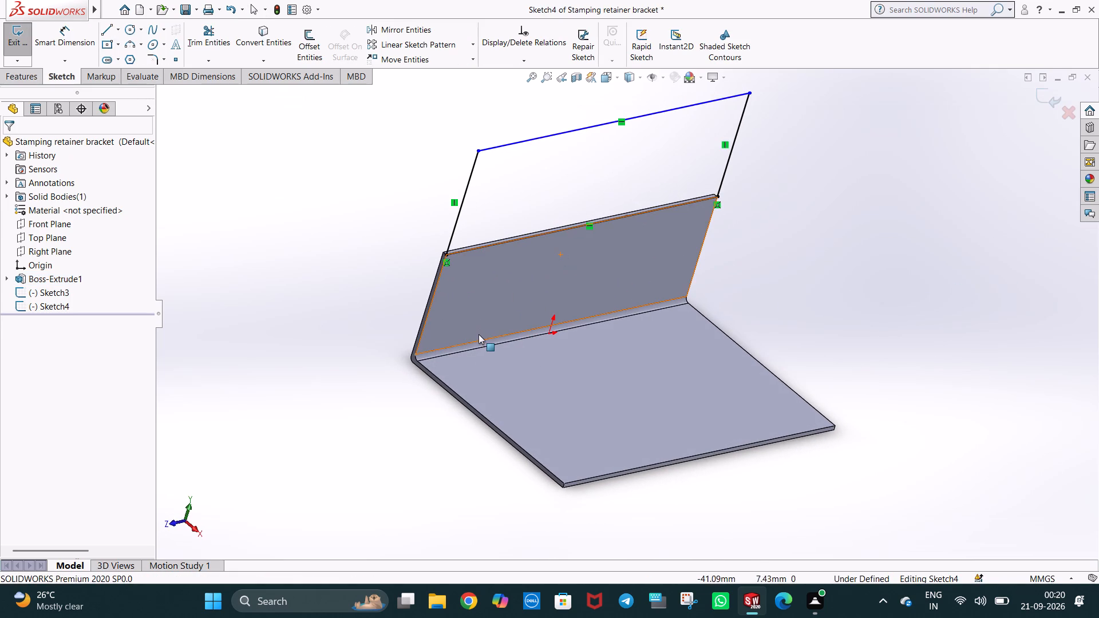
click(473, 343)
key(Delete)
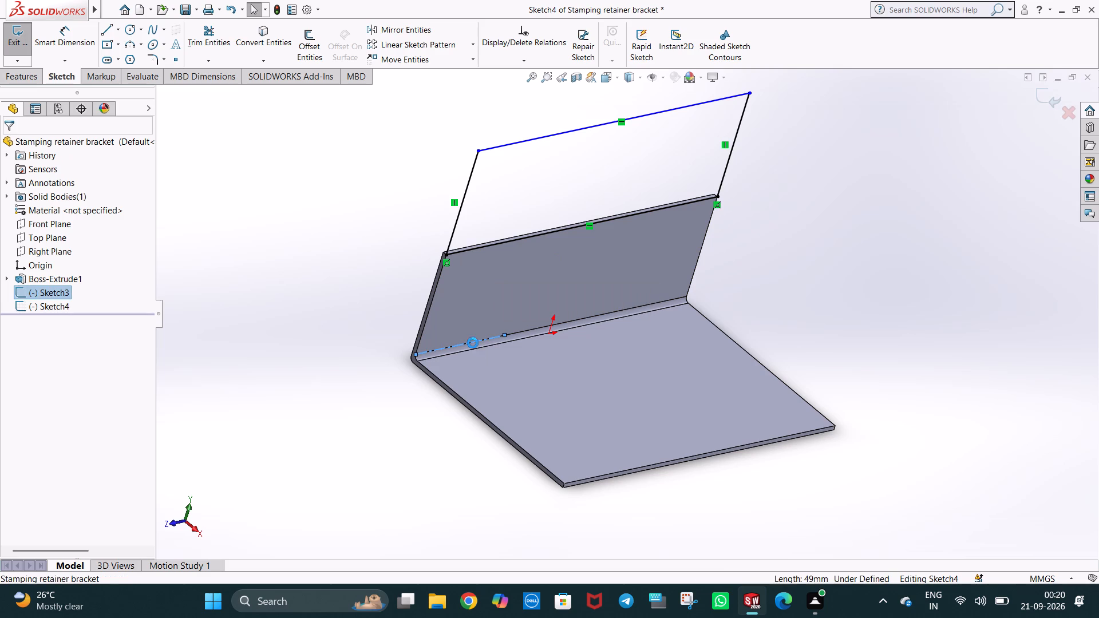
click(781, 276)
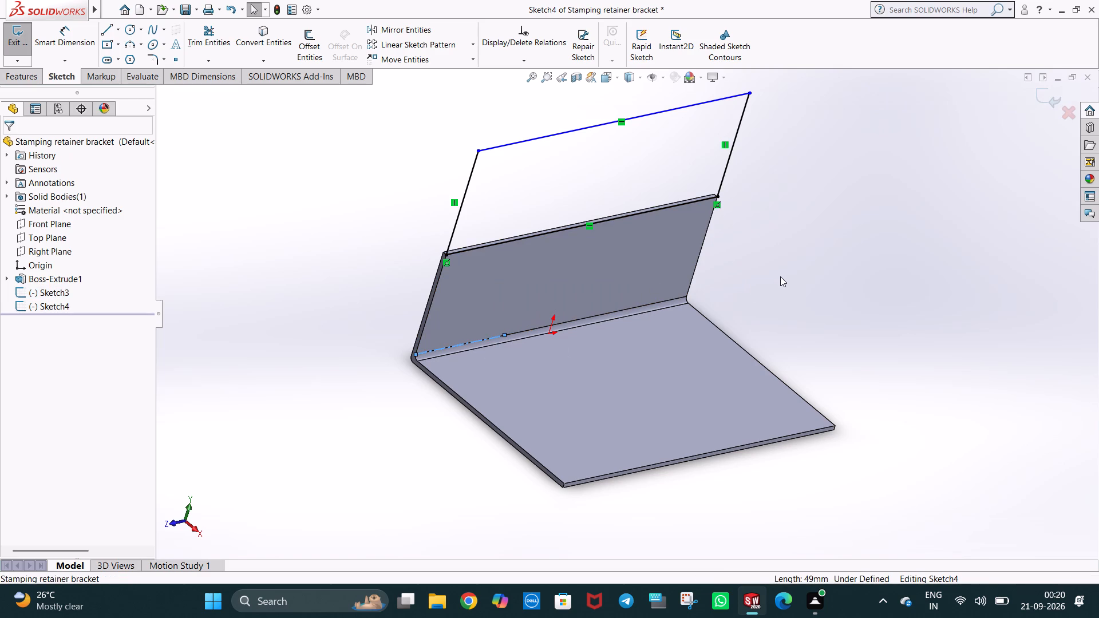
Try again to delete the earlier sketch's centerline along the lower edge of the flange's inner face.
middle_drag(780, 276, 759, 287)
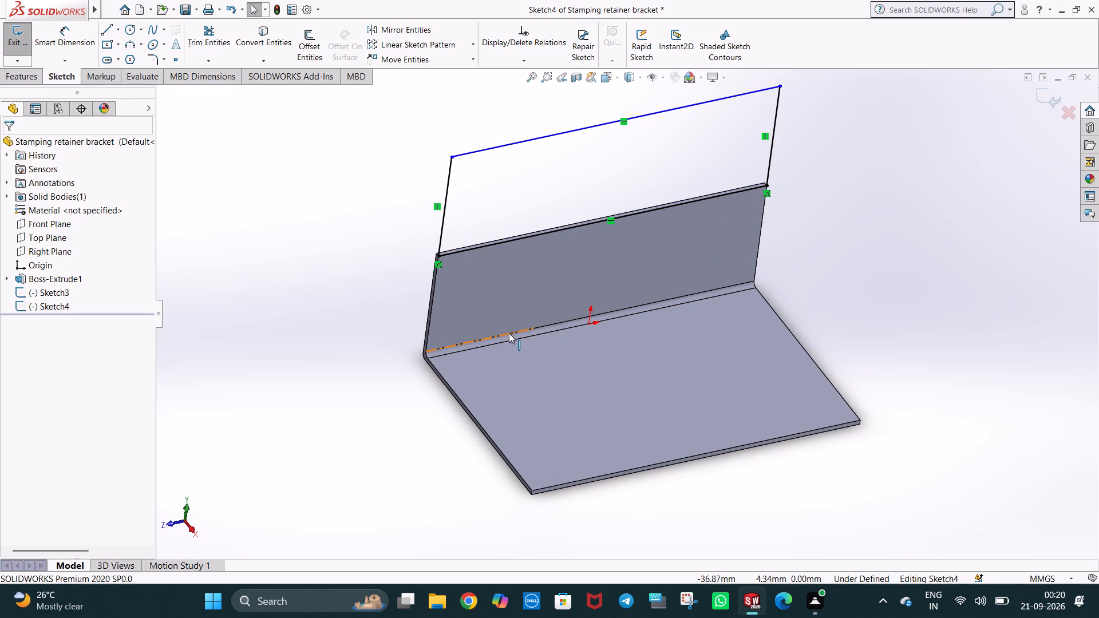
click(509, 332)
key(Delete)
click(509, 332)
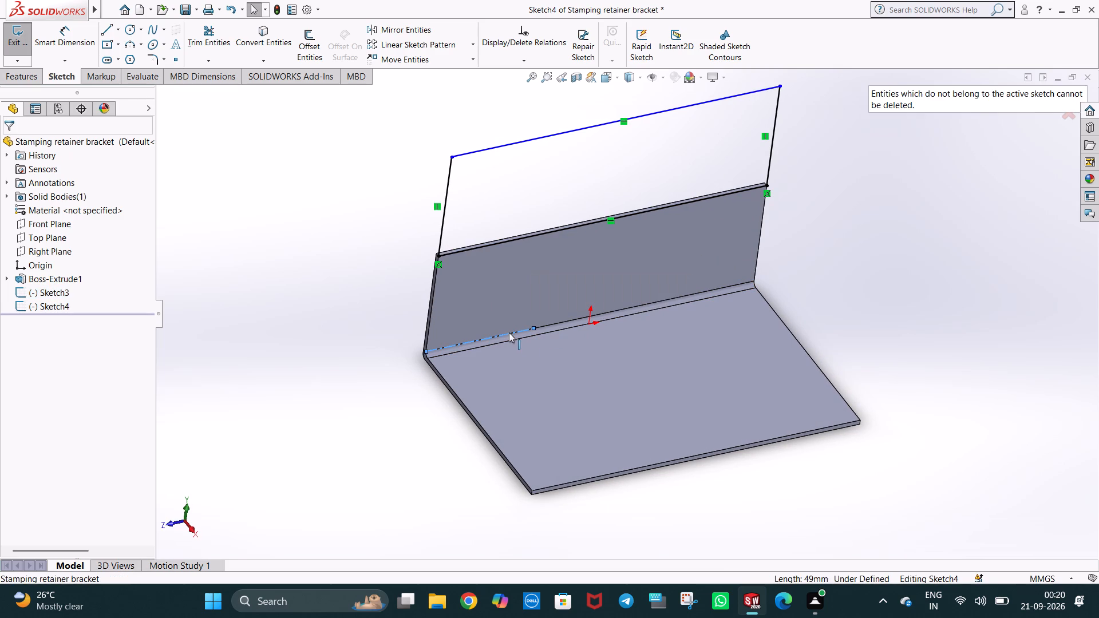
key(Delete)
Undo the whole rectangle sketch above the flange, going back until the earlier flange sketch is open for editing.
middle_drag(935, 262, 898, 261)
key(ctrl+z)
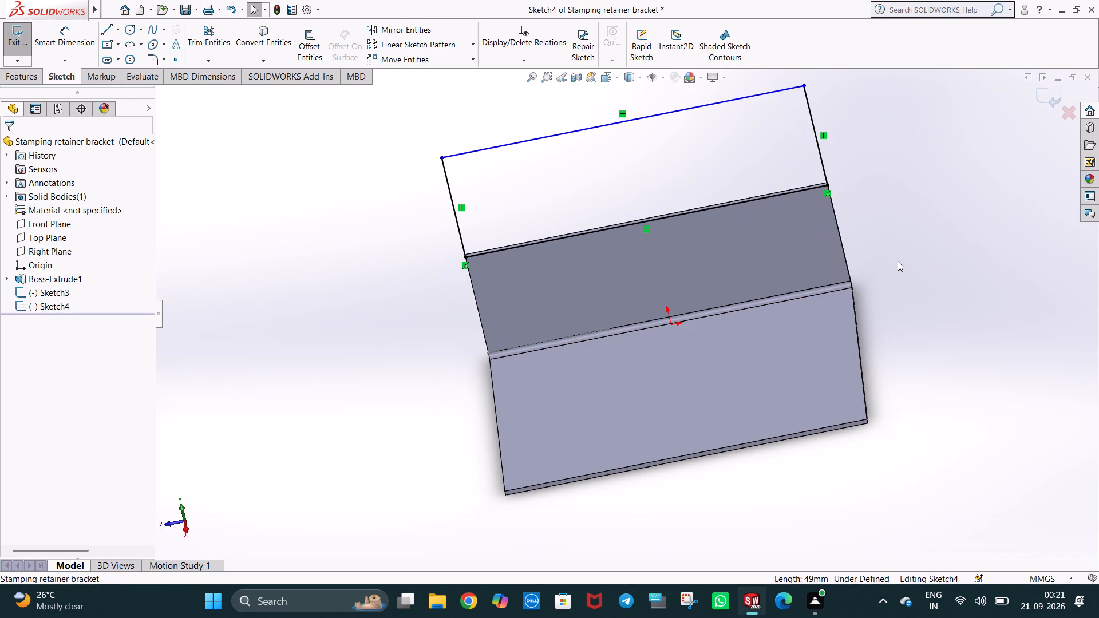
key(ctrl+z)
key(ctrl+z)
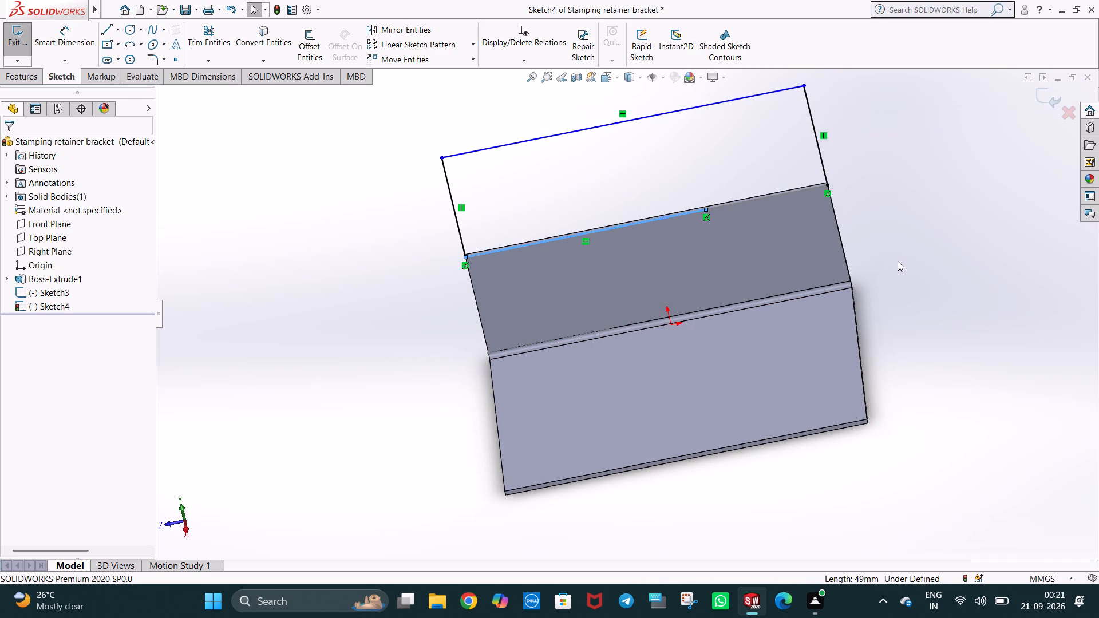
key(ctrl+z)
key(ctrl+z)
key(ctrl+z)
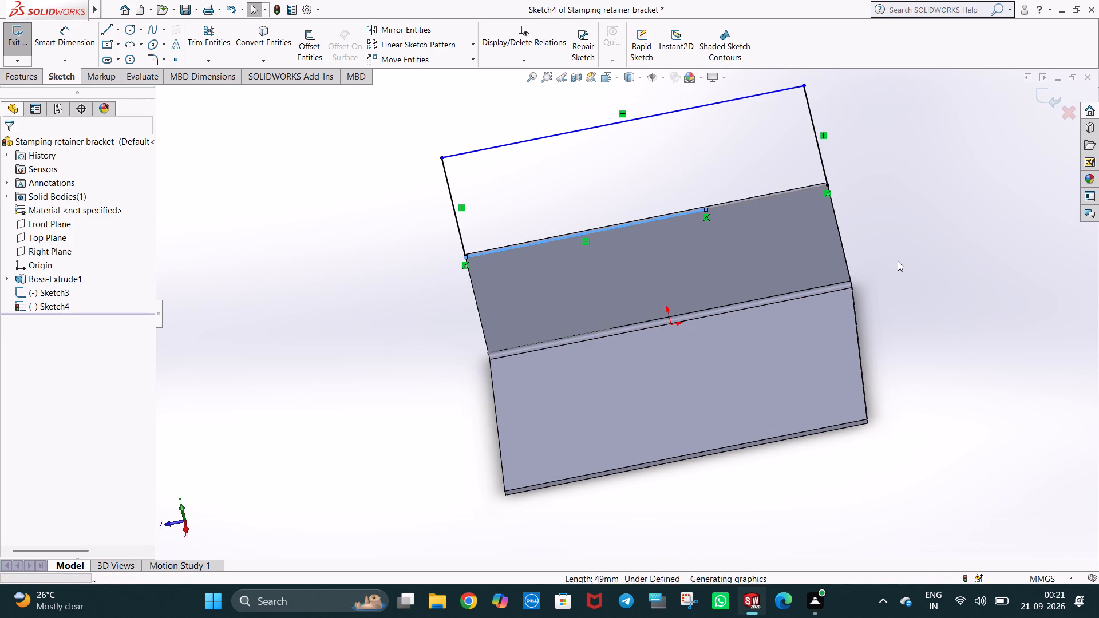
key(ctrl+z)
key(ctrl+z)
key(ctrl+z)
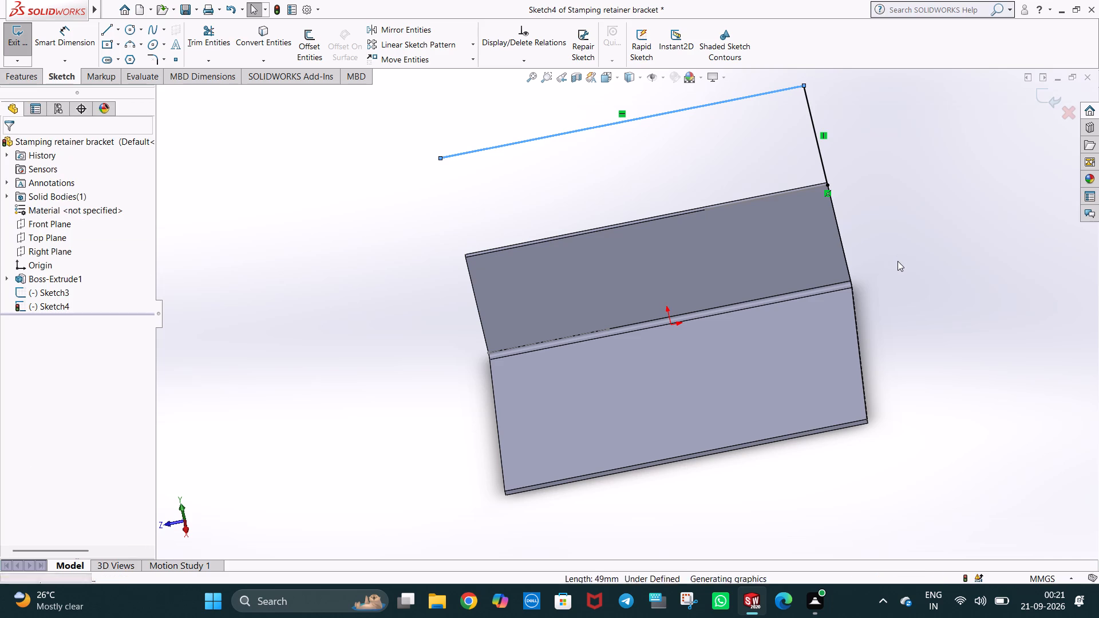
middle_drag(898, 261, 860, 307)
middle_drag(887, 303, 859, 342)
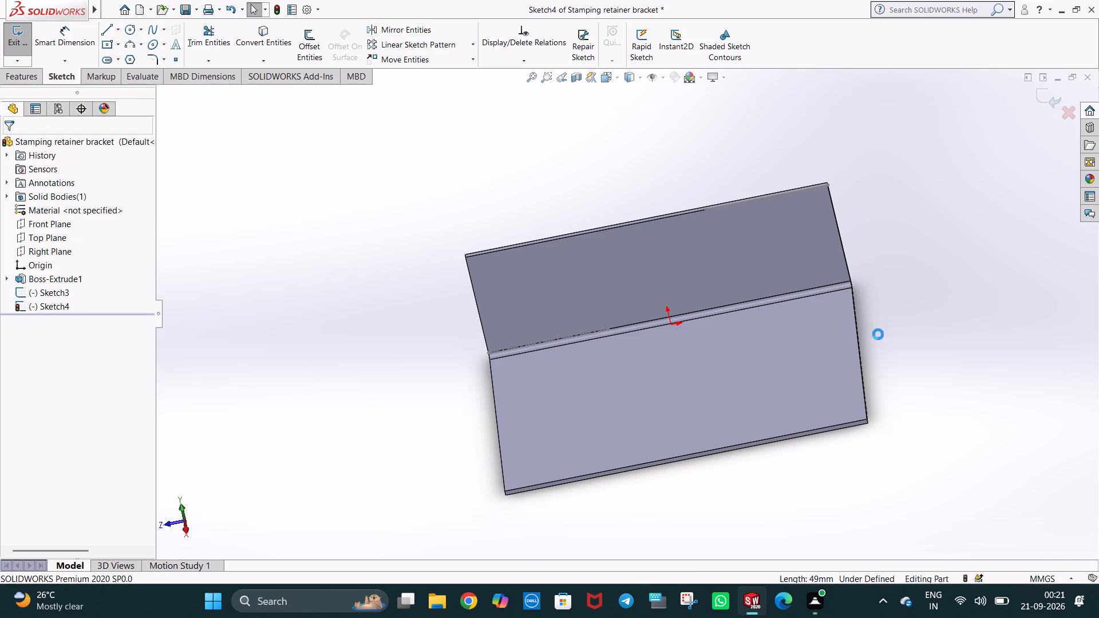
middle_drag(920, 320, 899, 344)
key(ctrl+z)
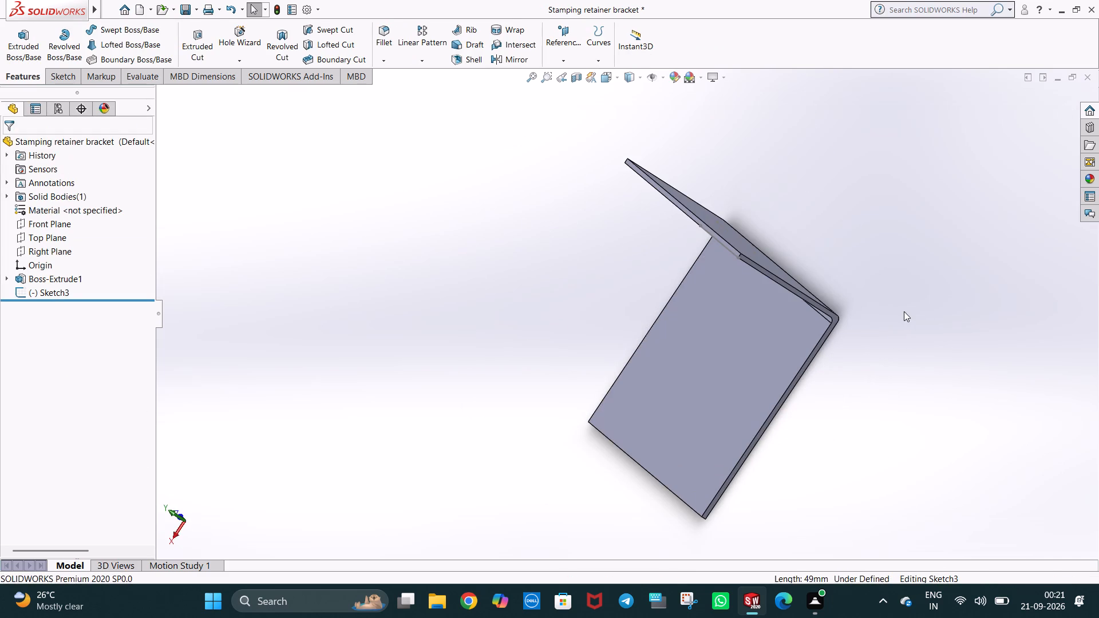
Delete the leftover line on the flange's upper edge and the centerline on its lower edge, and close the earlier sketch.
middle_drag(904, 311, 930, 288)
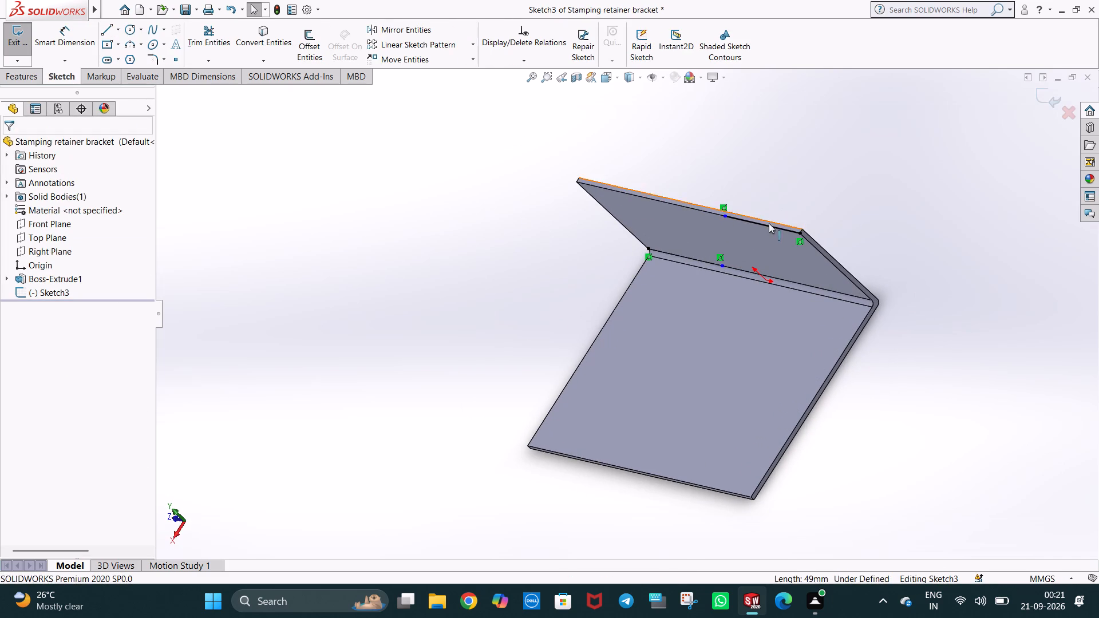
click(774, 227)
key(Delete)
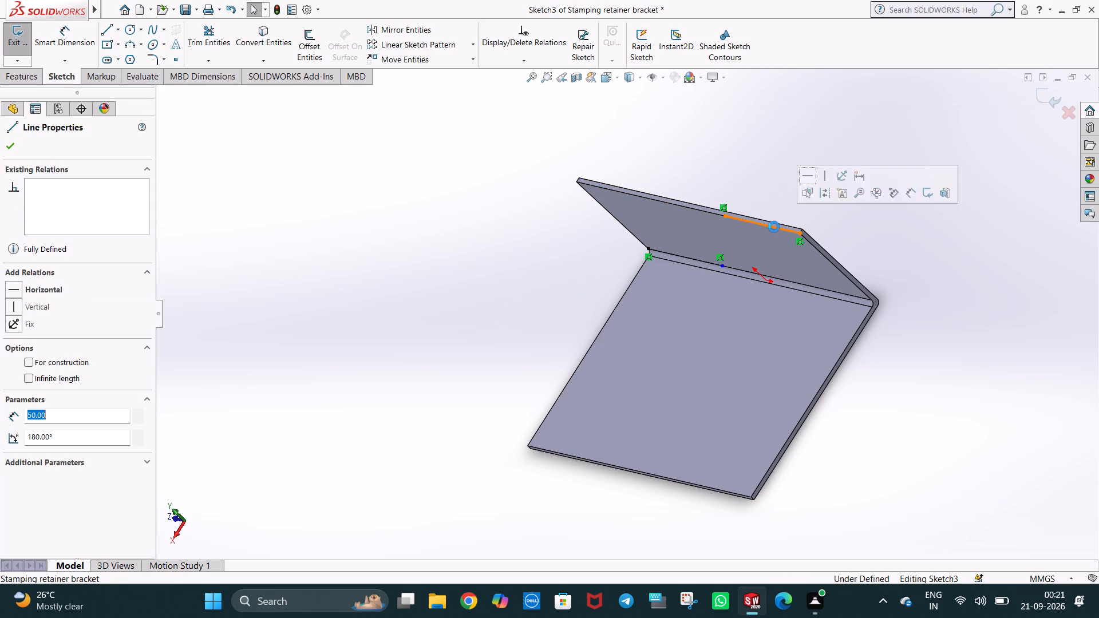
click(682, 256)
key(Delete)
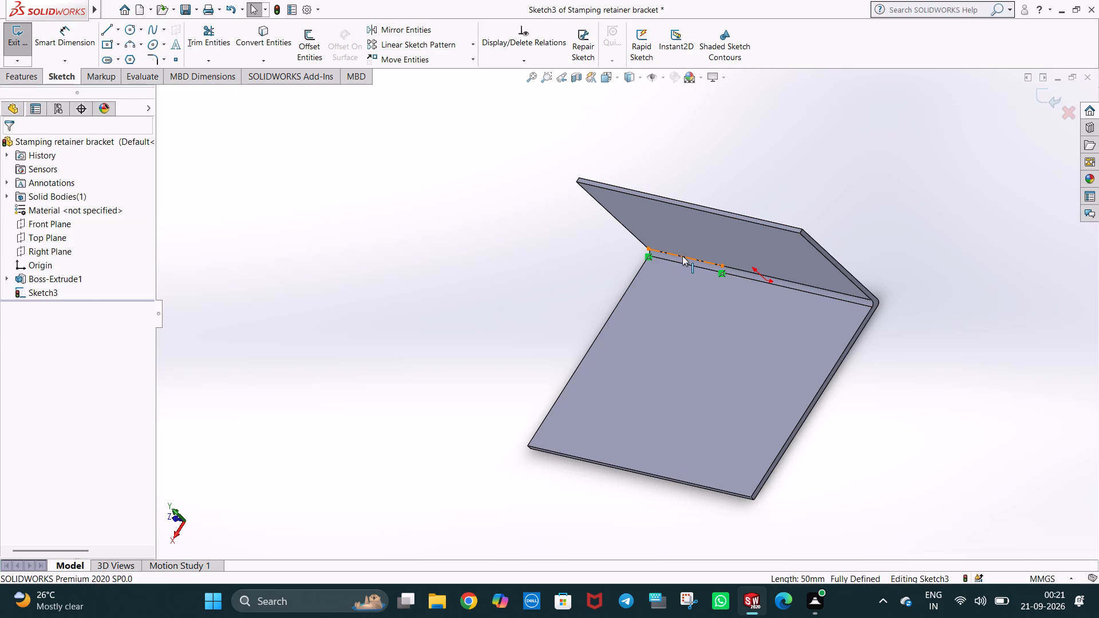
key(ctrl+4)
right_click(841, 260)
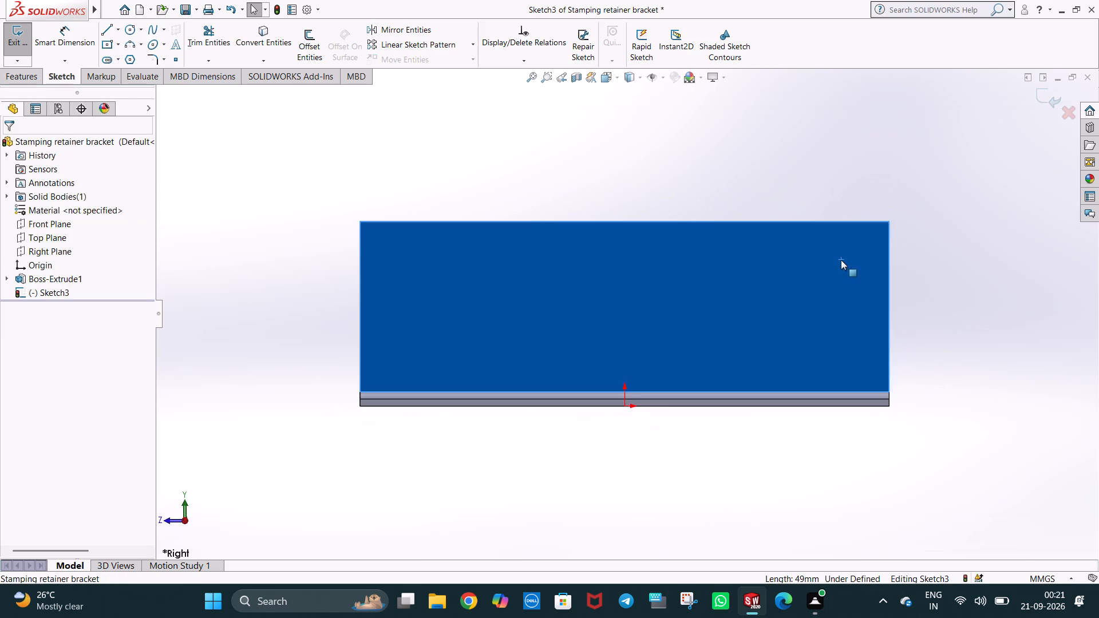
click(466, 167)
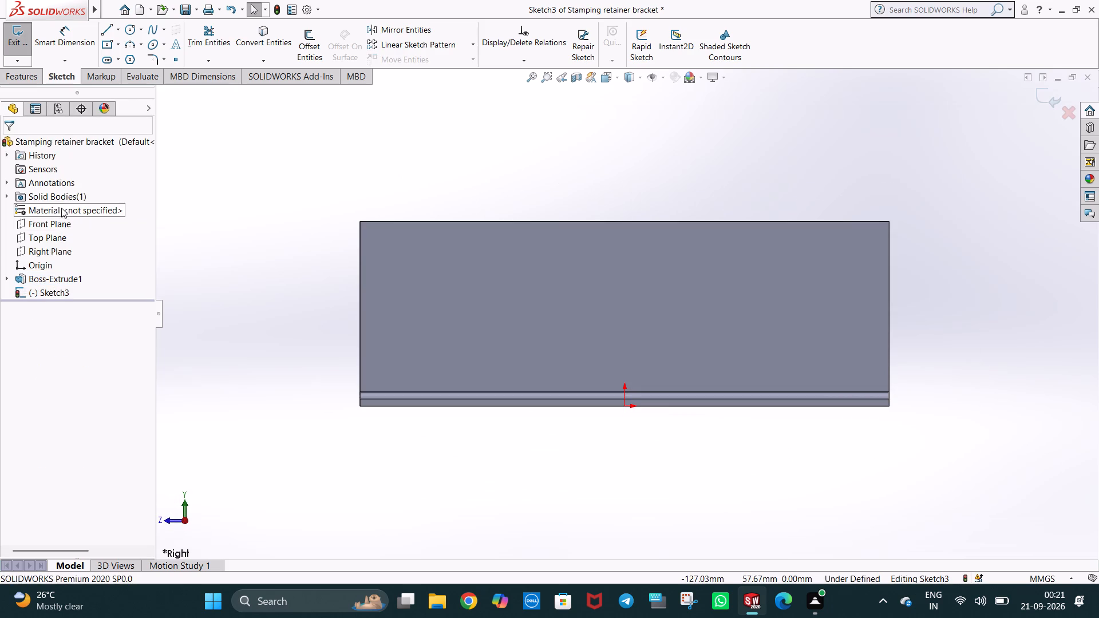
click(57, 257)
click(62, 241)
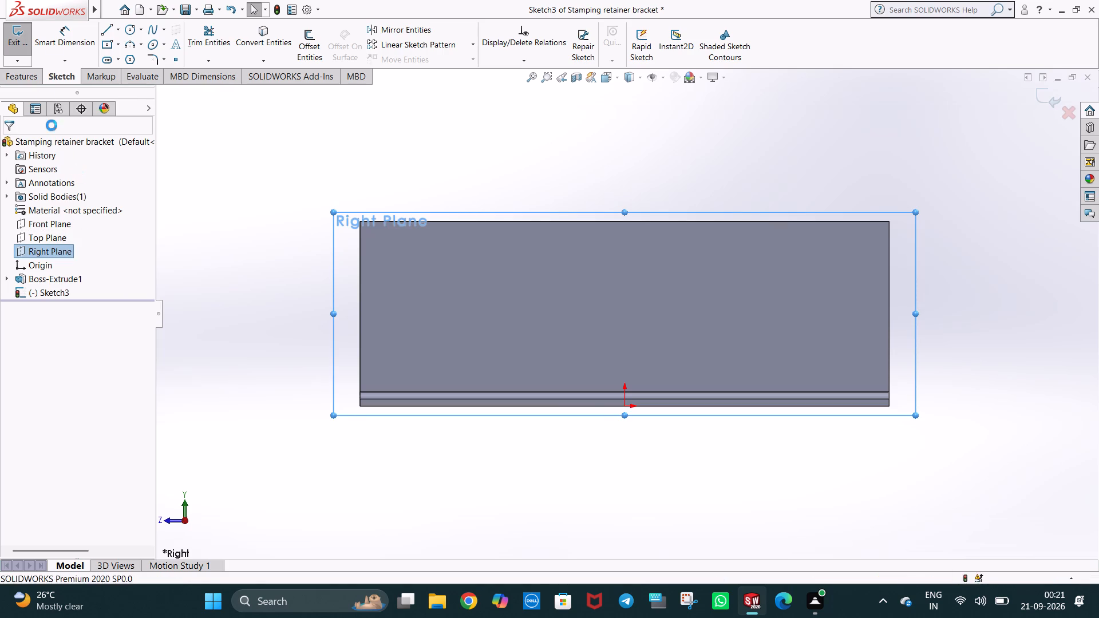
click(57, 77)
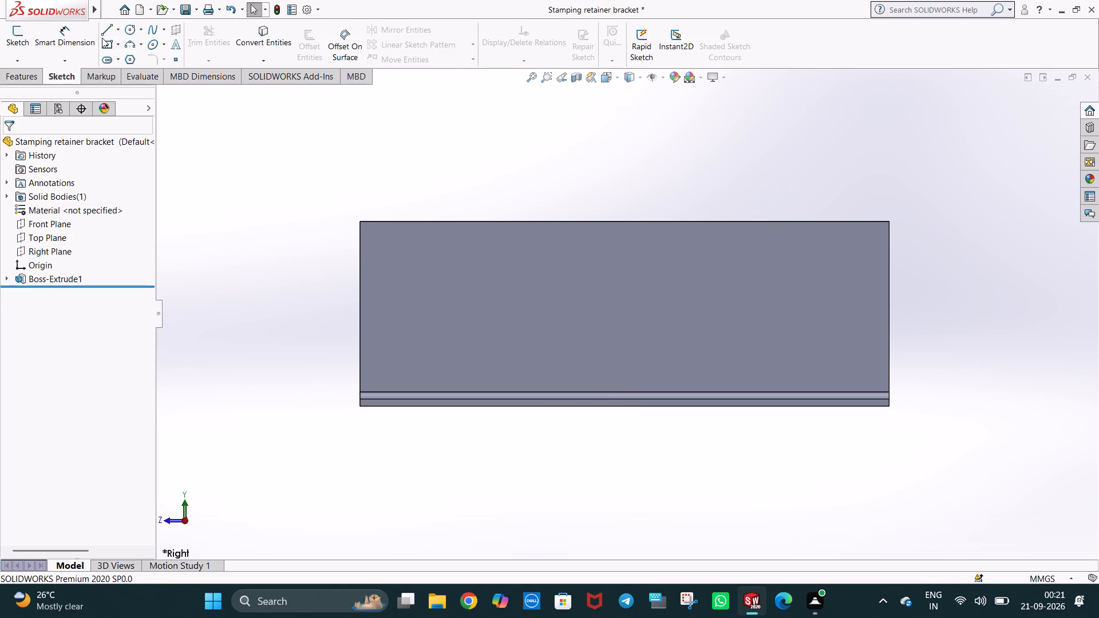
On the flange's inner face, sketch a 50 mm vertical line upward from its upper right corner in the Right view.
click(106, 30)
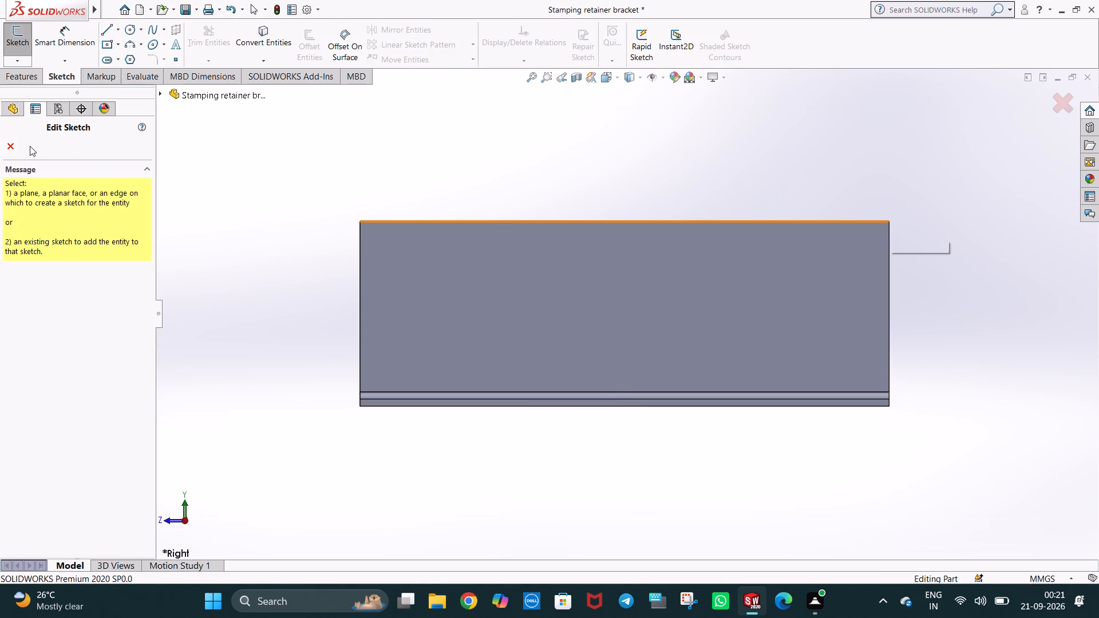
click(6, 146)
right_click(645, 250)
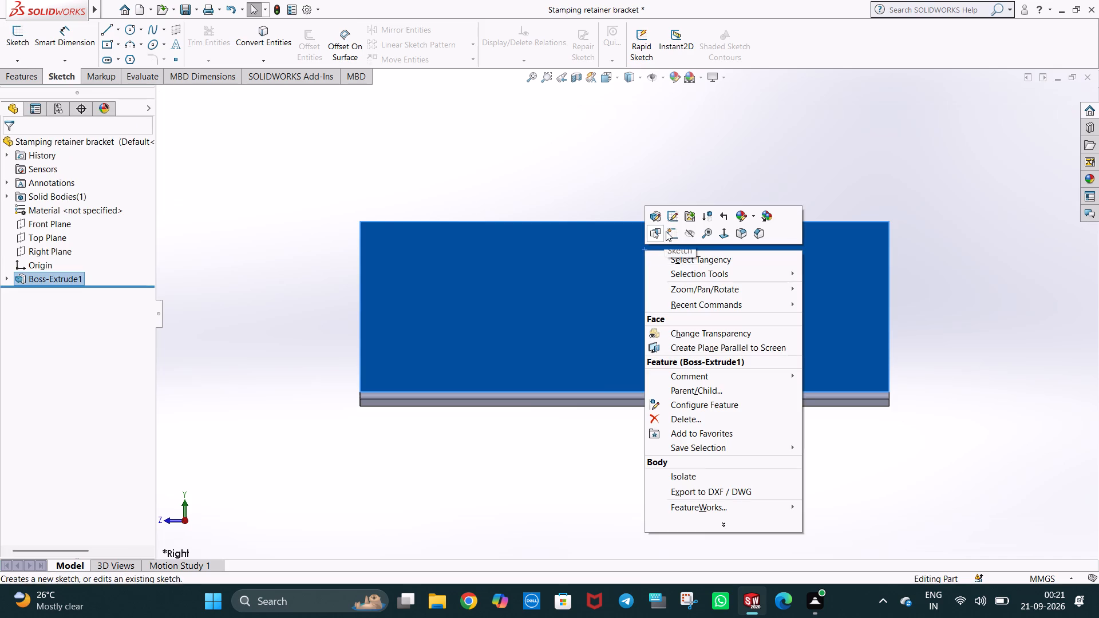
click(666, 231)
click(108, 26)
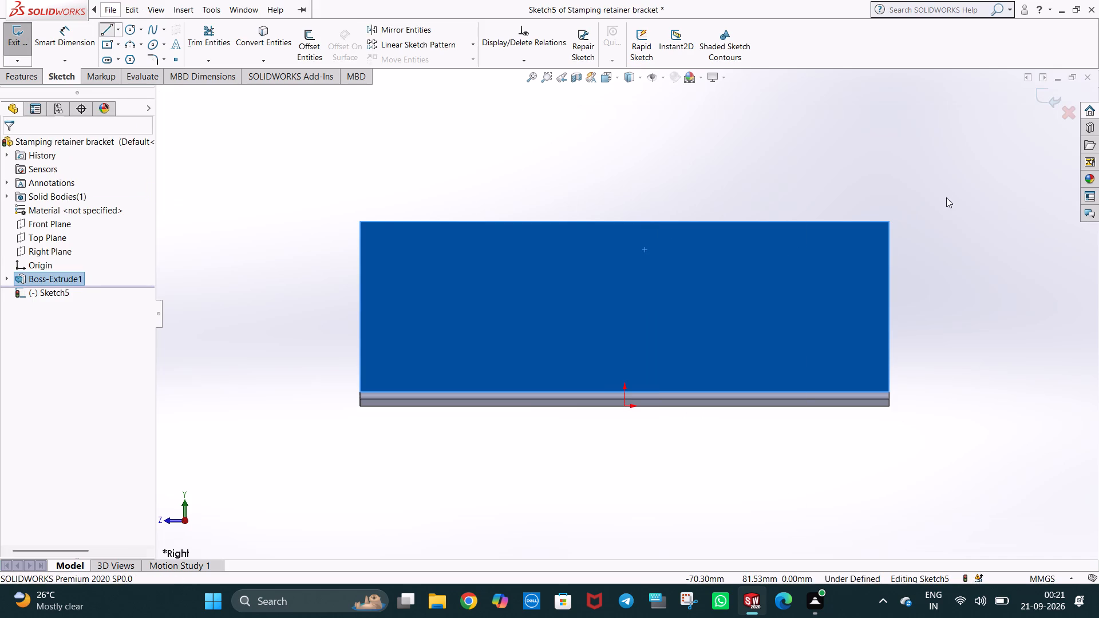
click(890, 223)
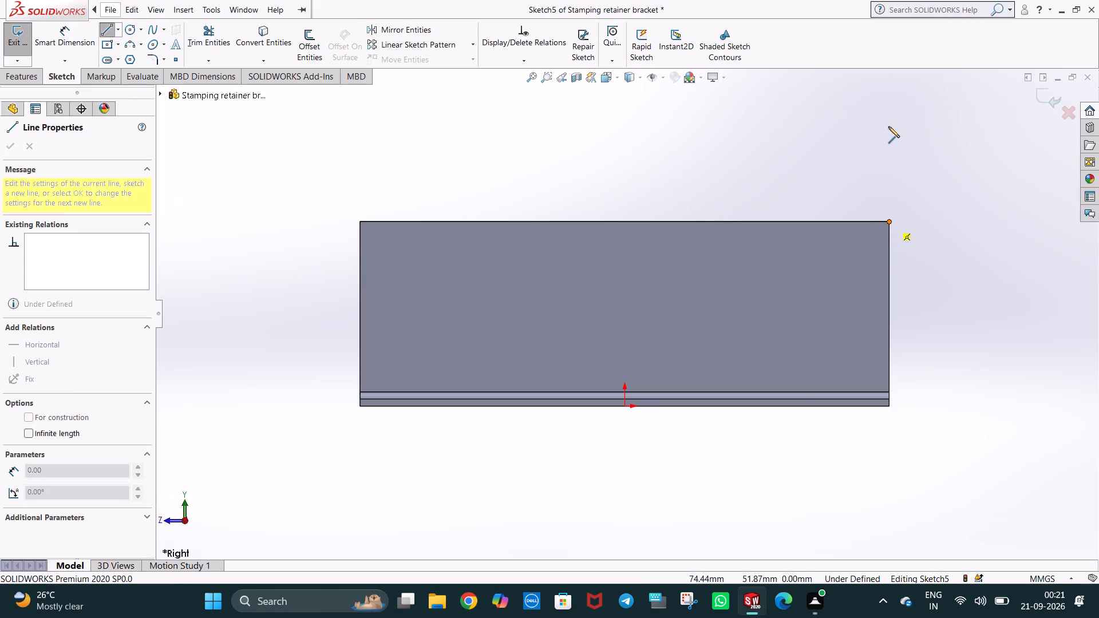
scroll(898, 98, up, 2)
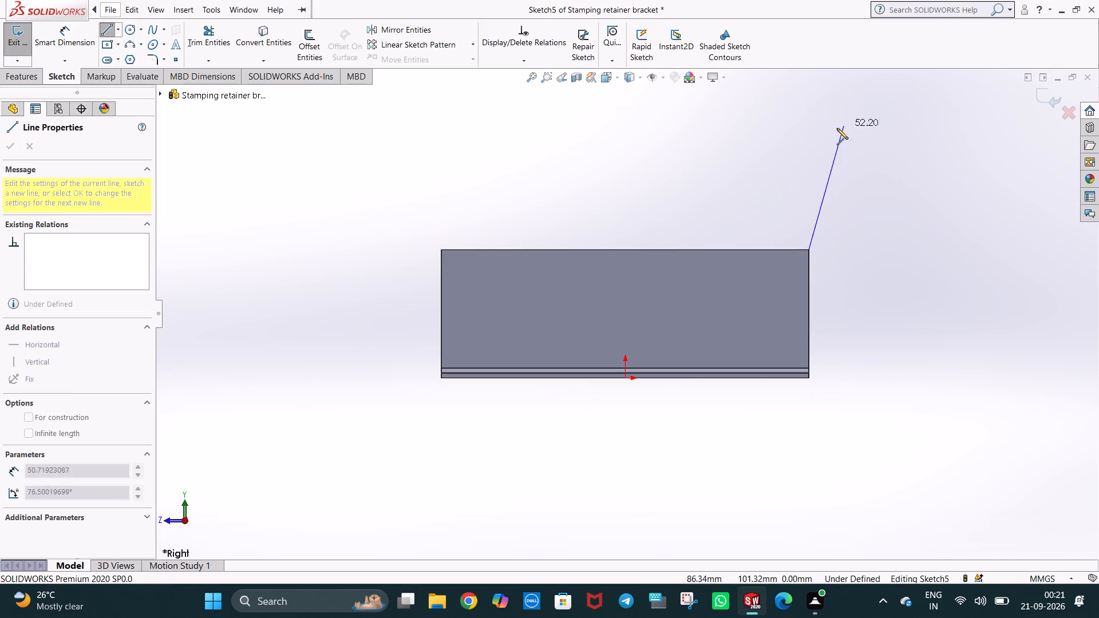
click(808, 123)
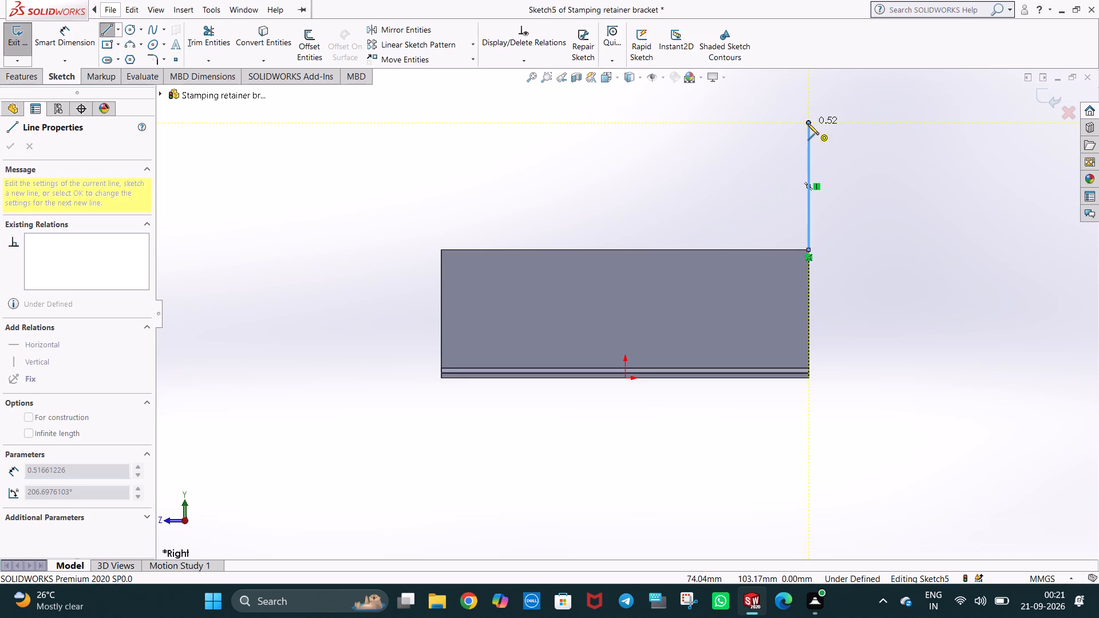
key(Escape)
click(856, 133)
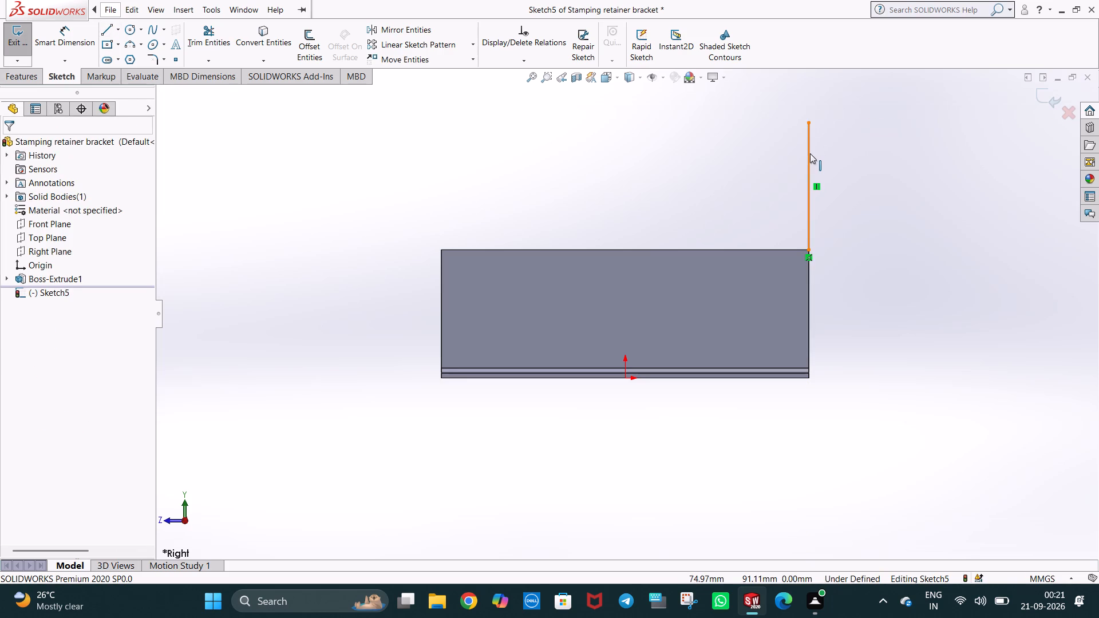
click(810, 153)
text(50)
key(Return)
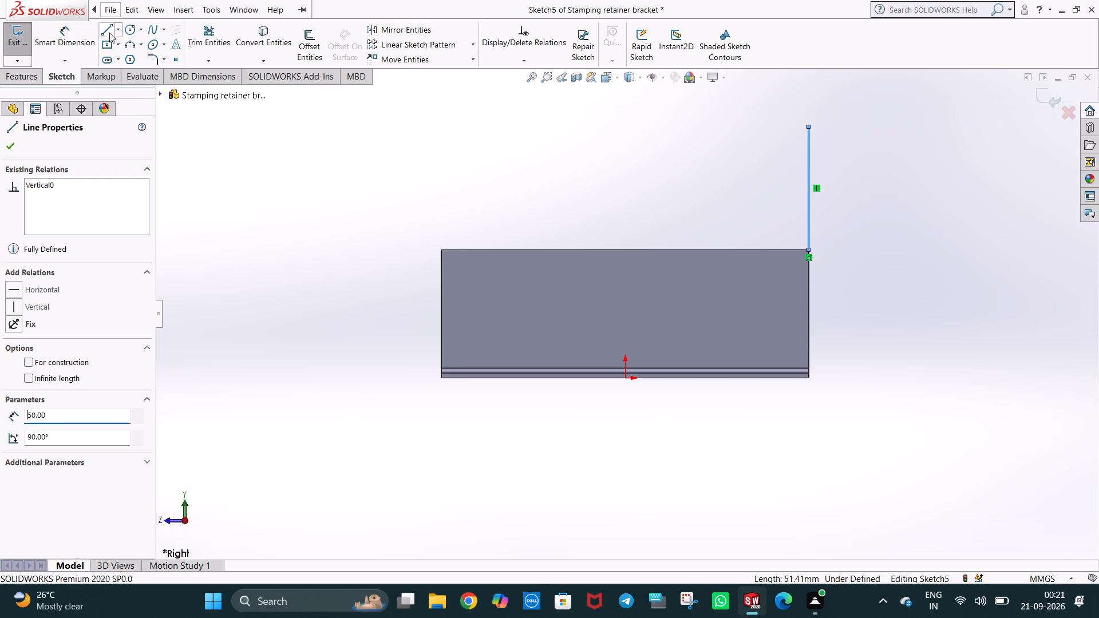
Sketch a 149 mm horizontal line from the vertical line's upper end across the flange's width.
click(109, 32)
click(809, 126)
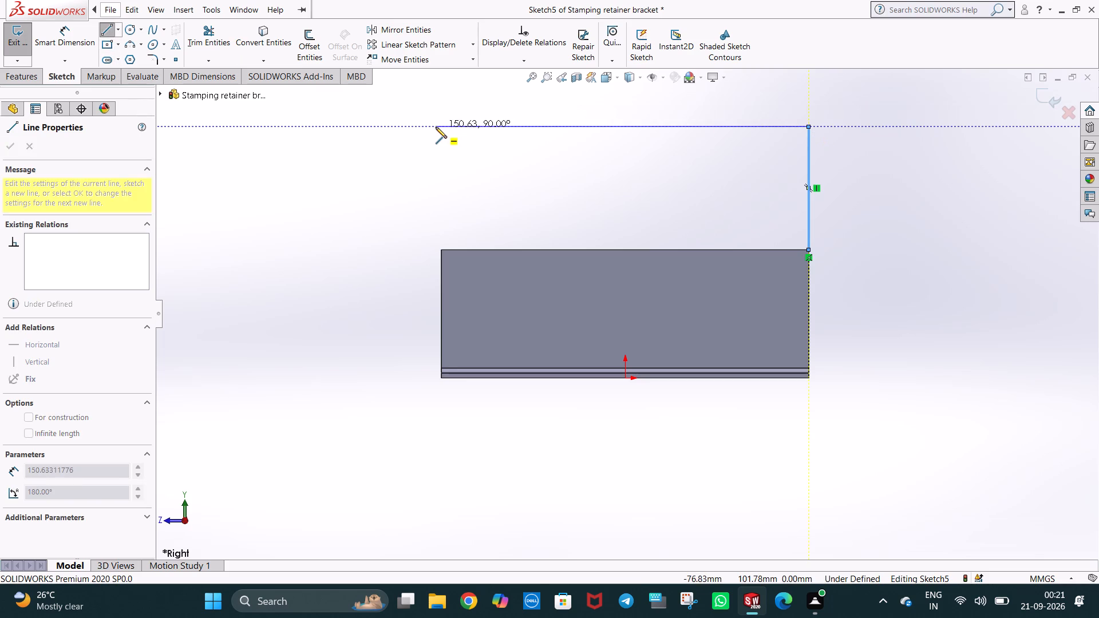
click(439, 126)
key(Escape)
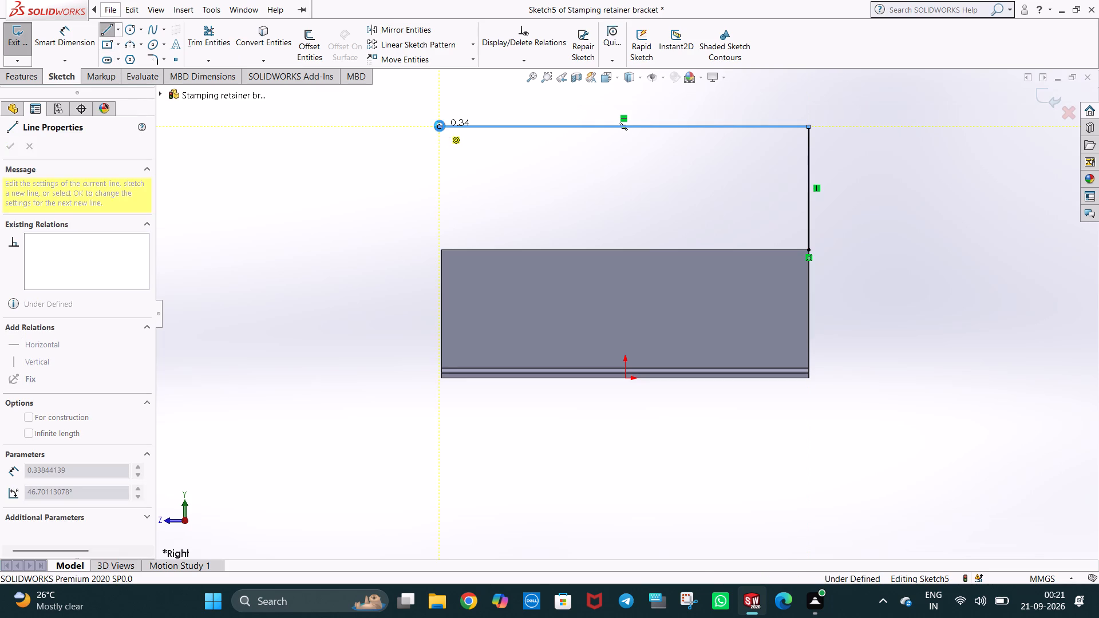
click(472, 129)
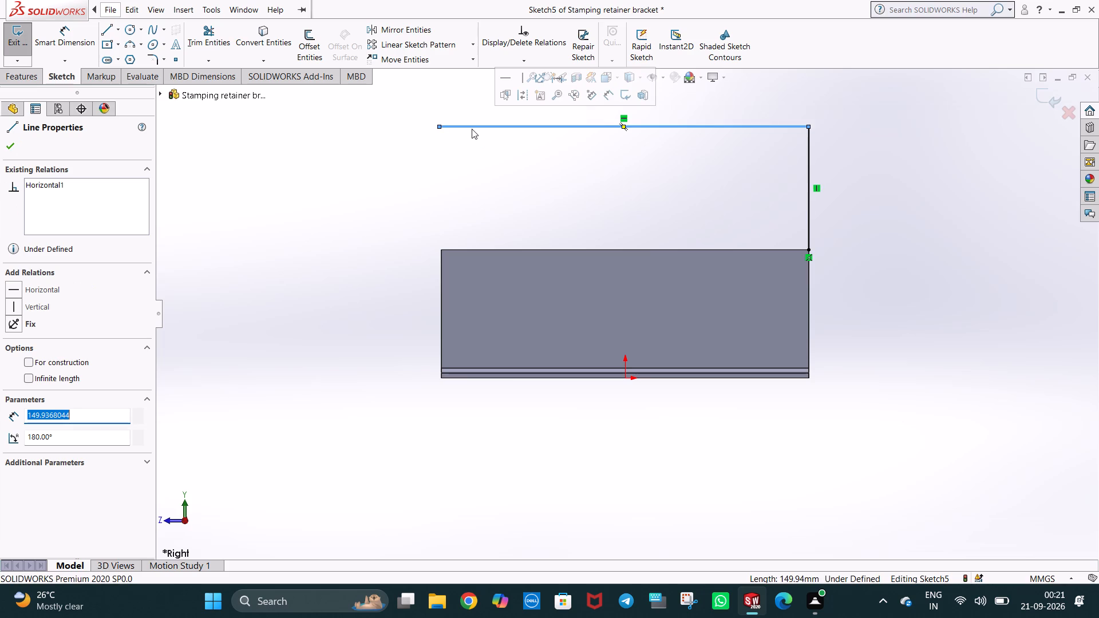
text(149)
key(Return)
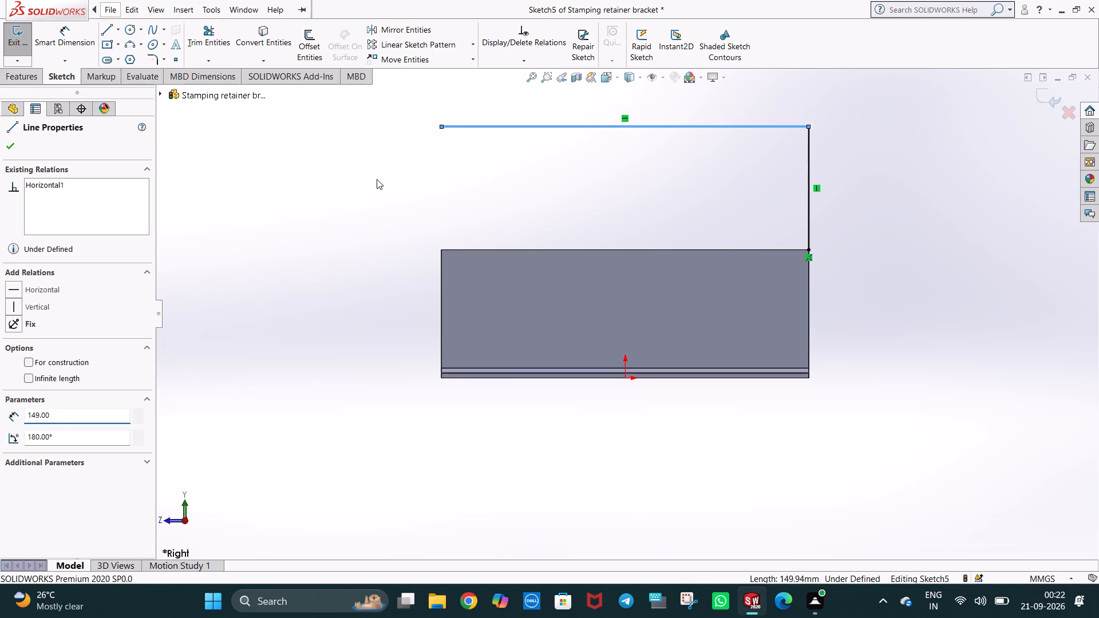
Close the rectangle with a vertical line down to the flange's other upper corner and a line along its upper edge.
click(342, 180)
click(105, 21)
click(105, 31)
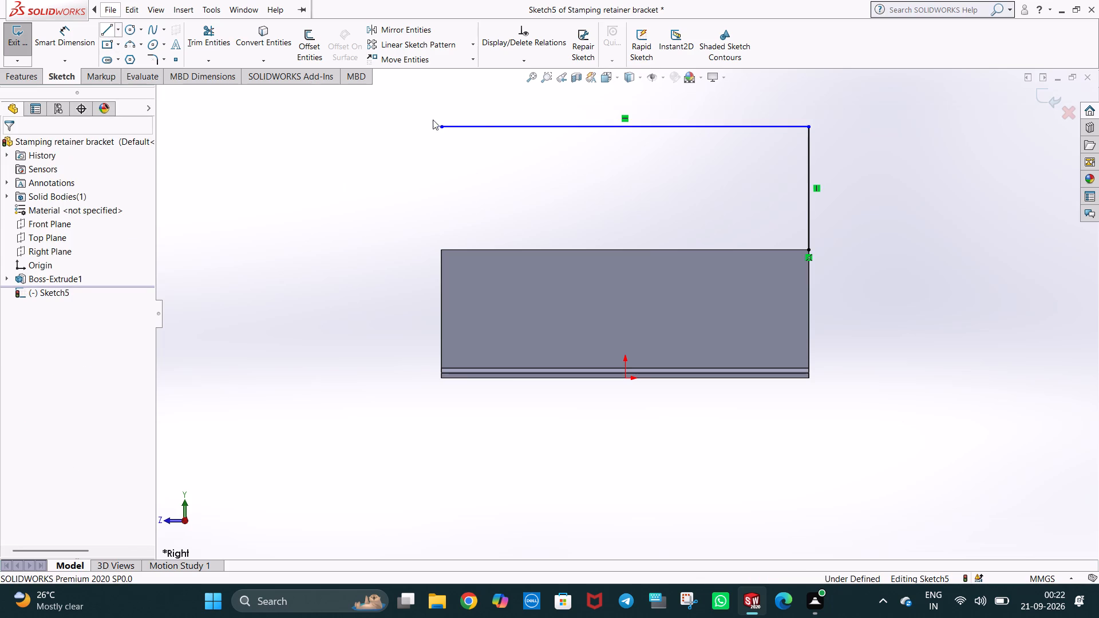
click(441, 126)
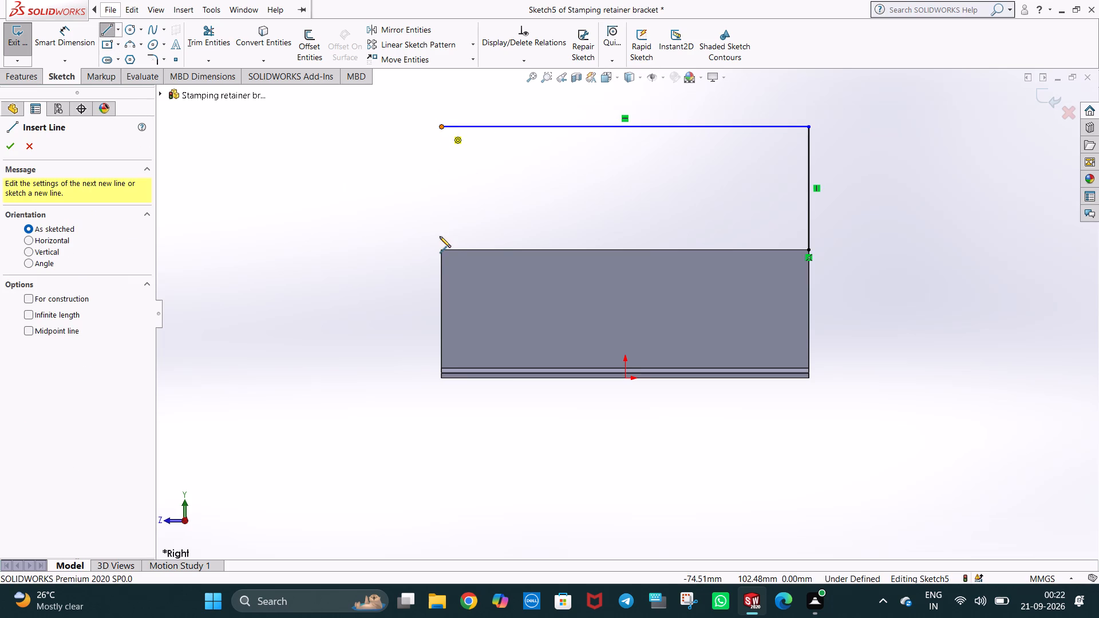
click(441, 249)
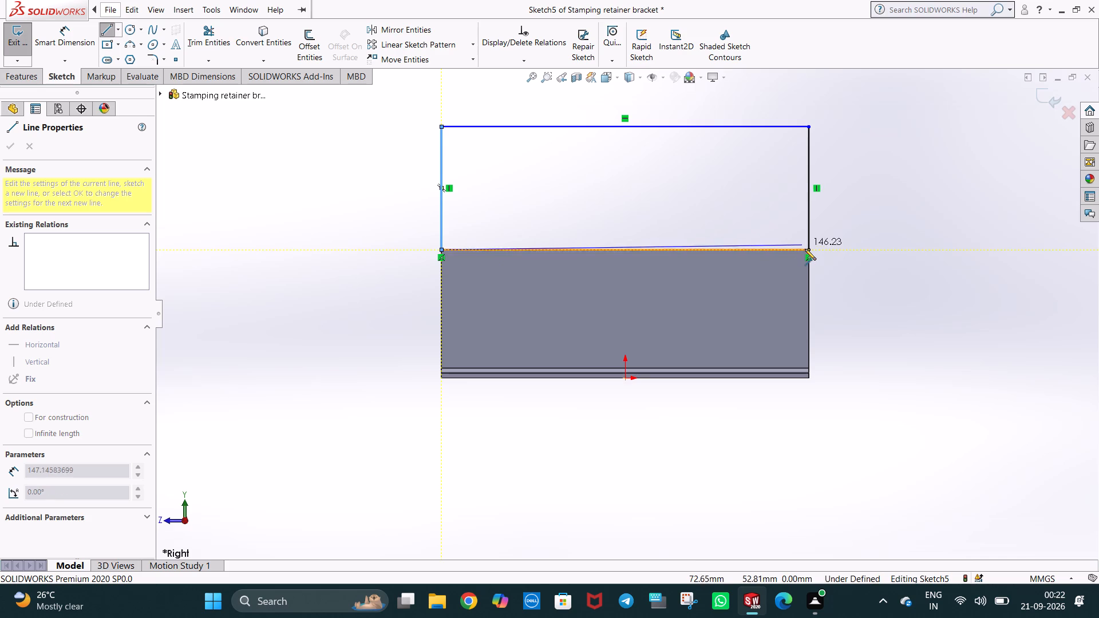
click(807, 249)
key(Escape)
key(Escape)
key(Escape)
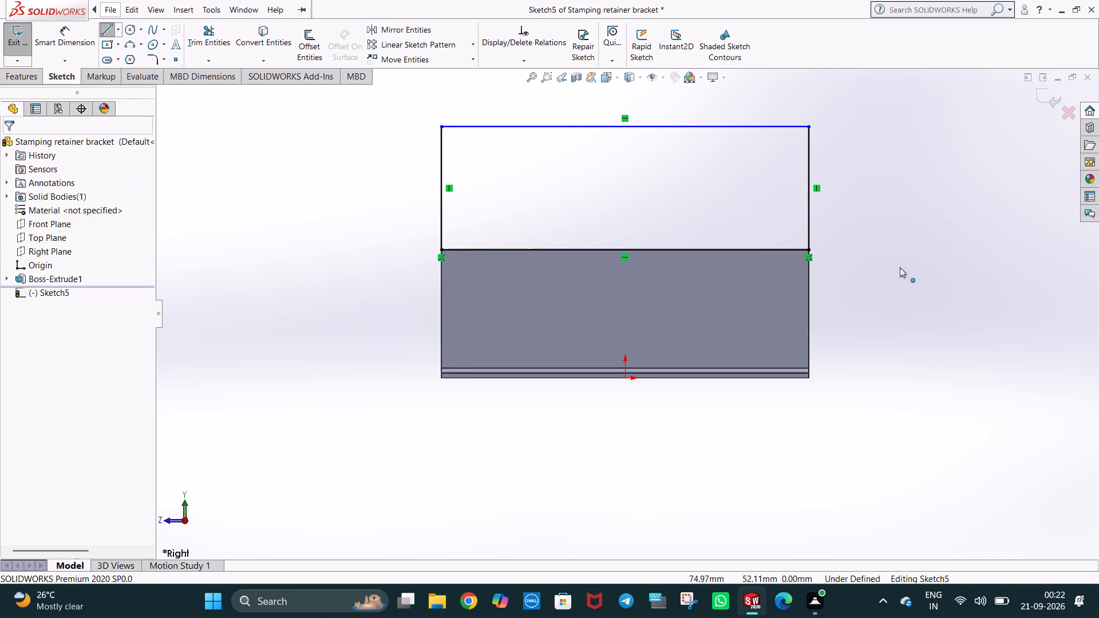
Extrude the closed rectangle 2 mm in the reversed direction, merging it with the existing flange.
middle_drag(900, 261, 802, 312)
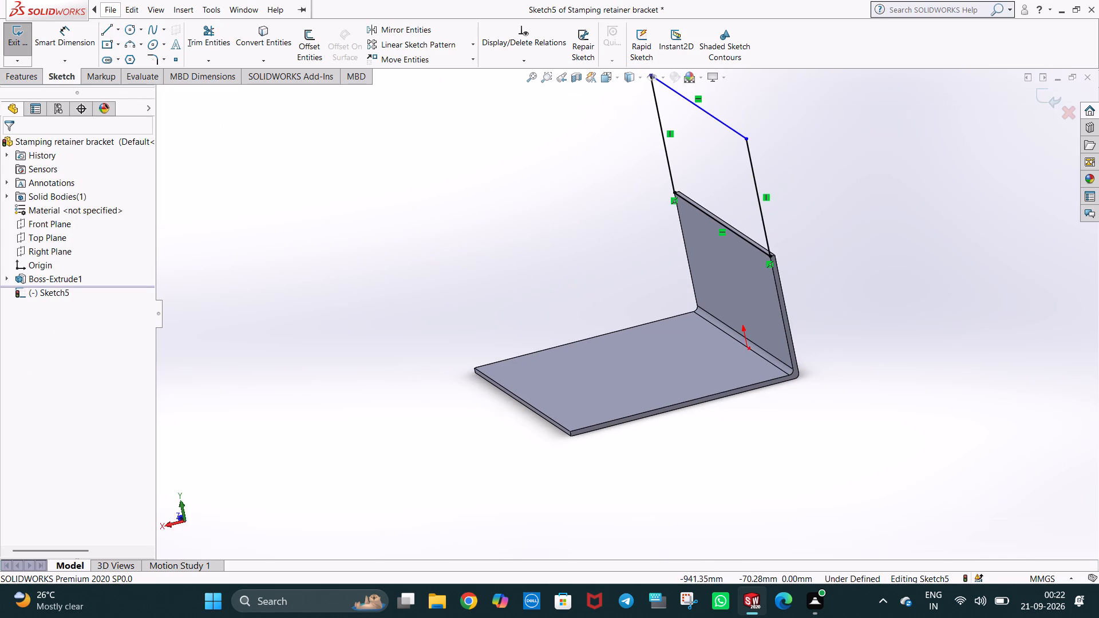
click(27, 83)
click(25, 54)
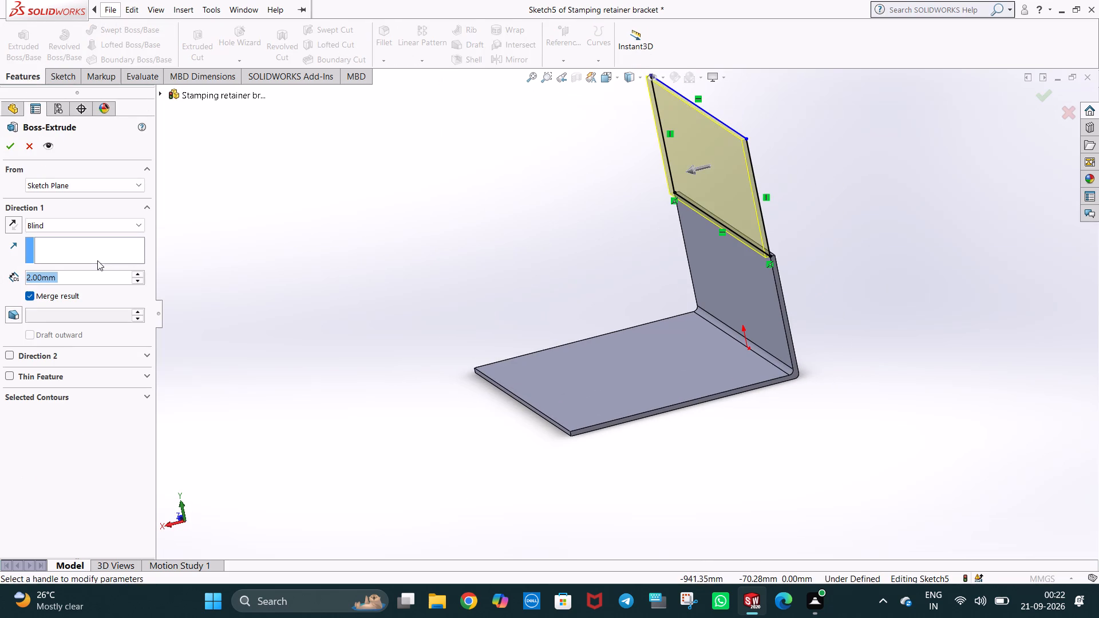
click(13, 220)
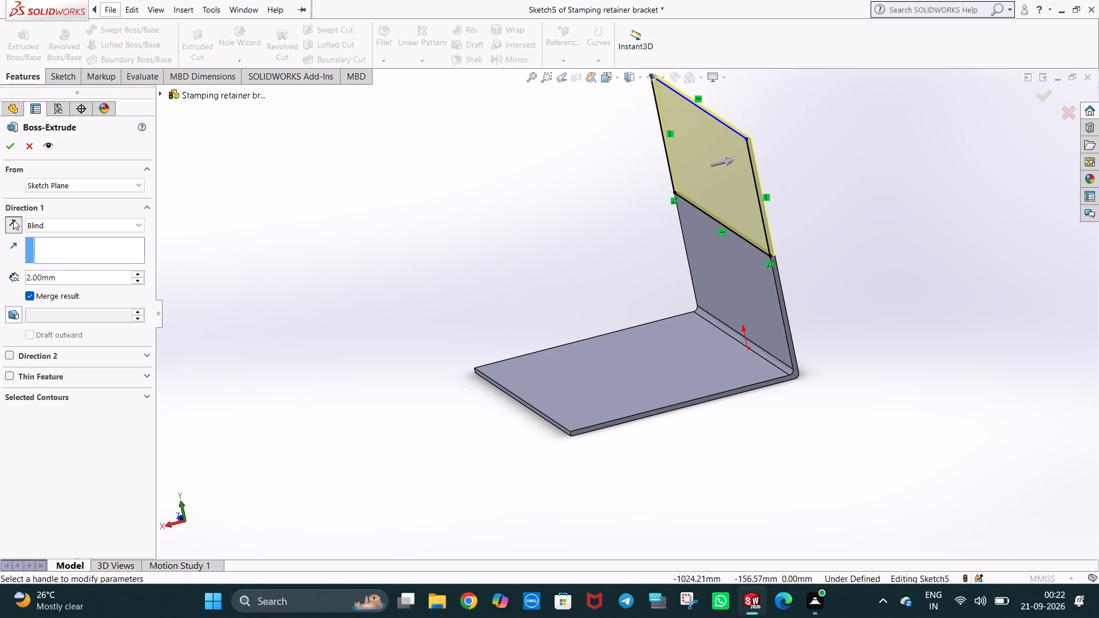
click(12, 144)
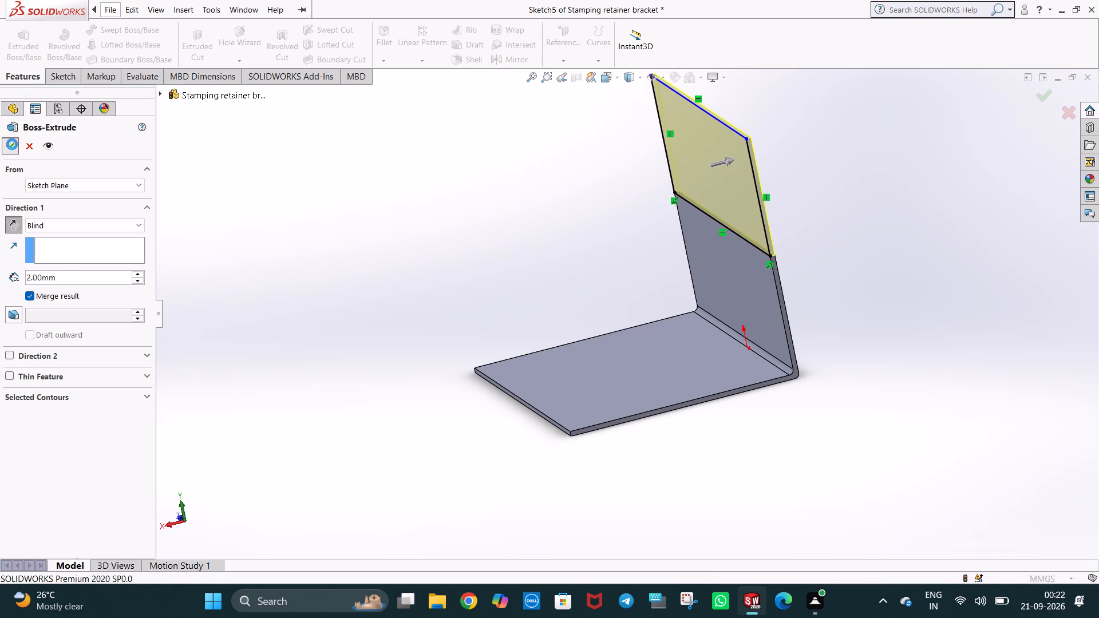
key(ctrl+7)
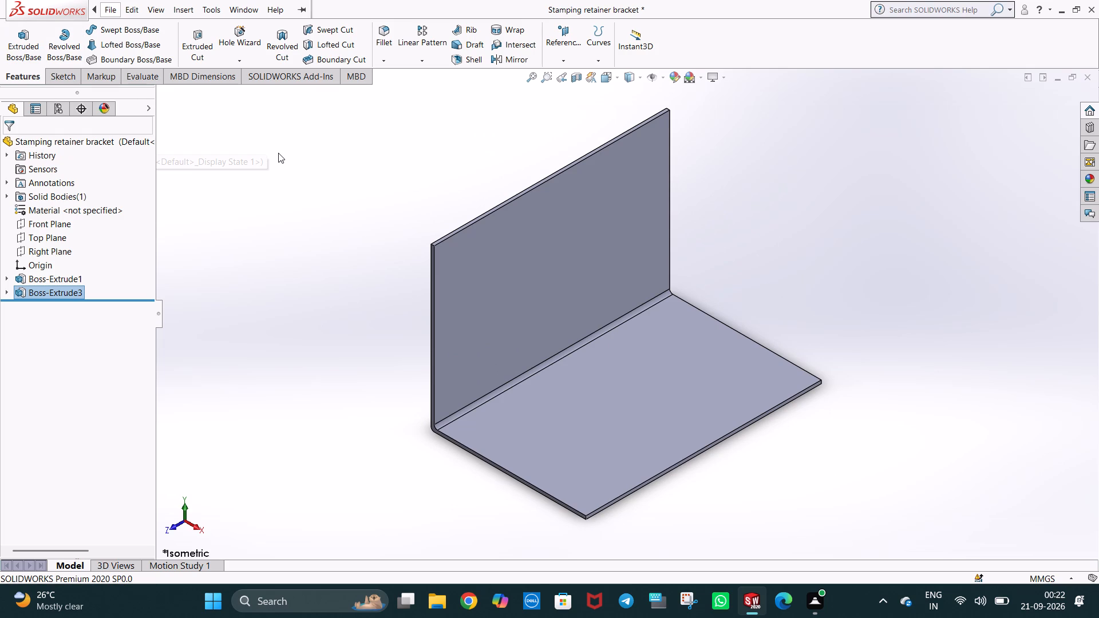
key(ctrl+7)
Start a sketch on the flange's inner face and draw a 98 mm vertical line along its right edge.
key(ctrl+8)
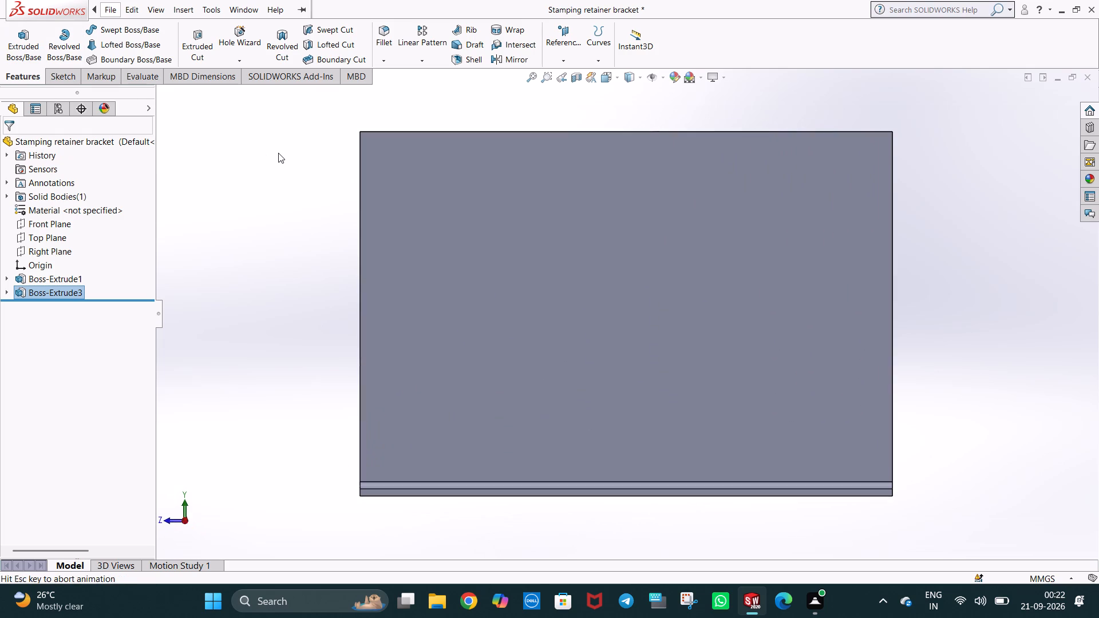
right_click(639, 285)
click(661, 264)
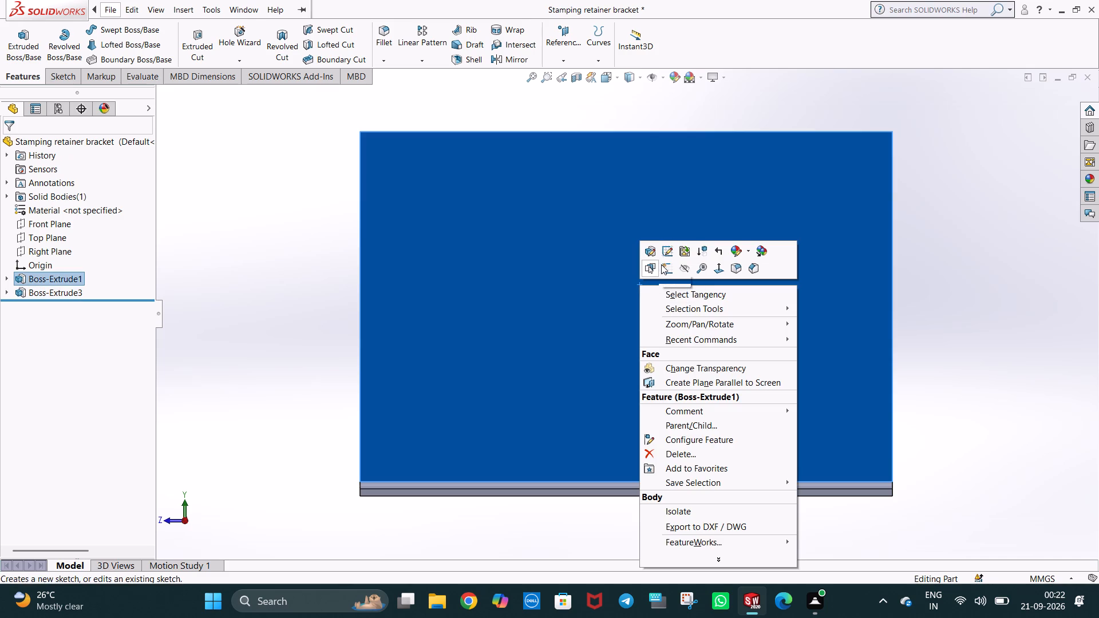
click(105, 29)
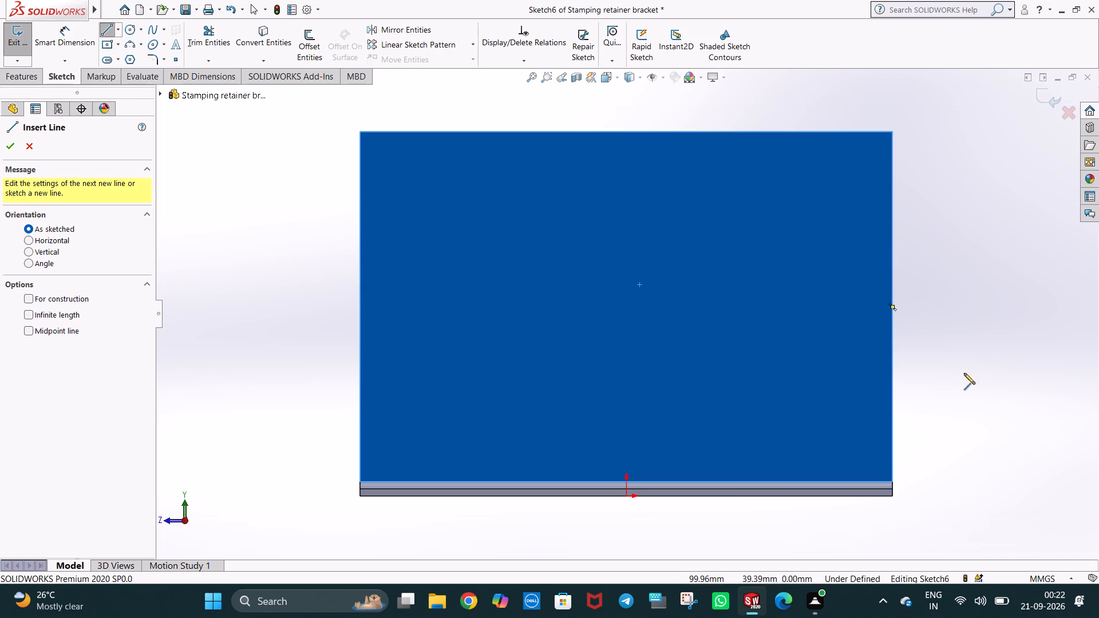
click(892, 481)
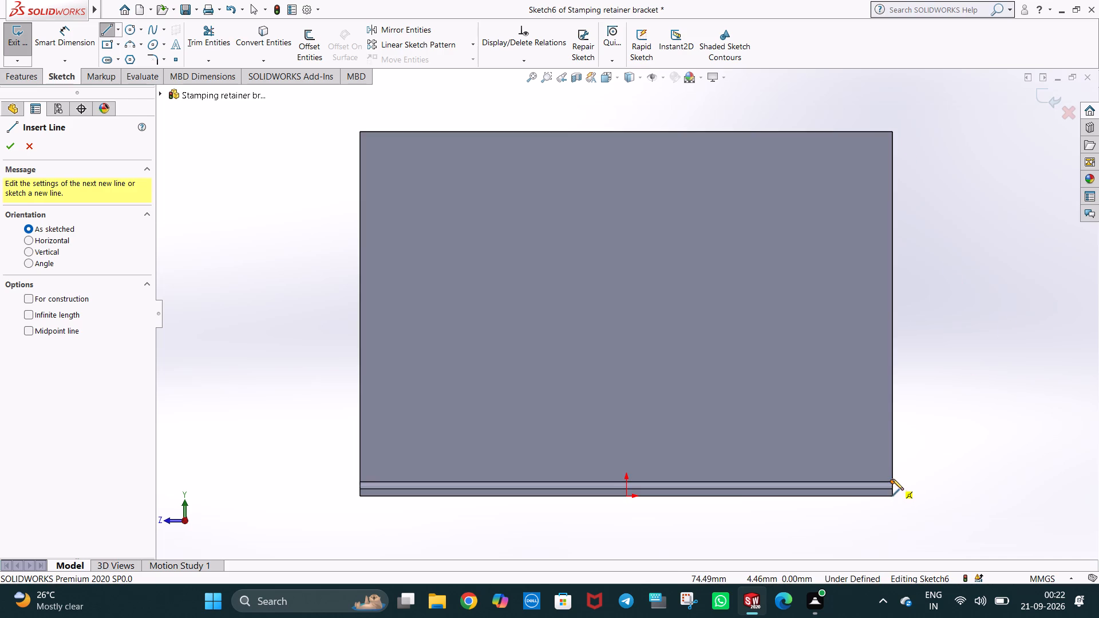
click(892, 130)
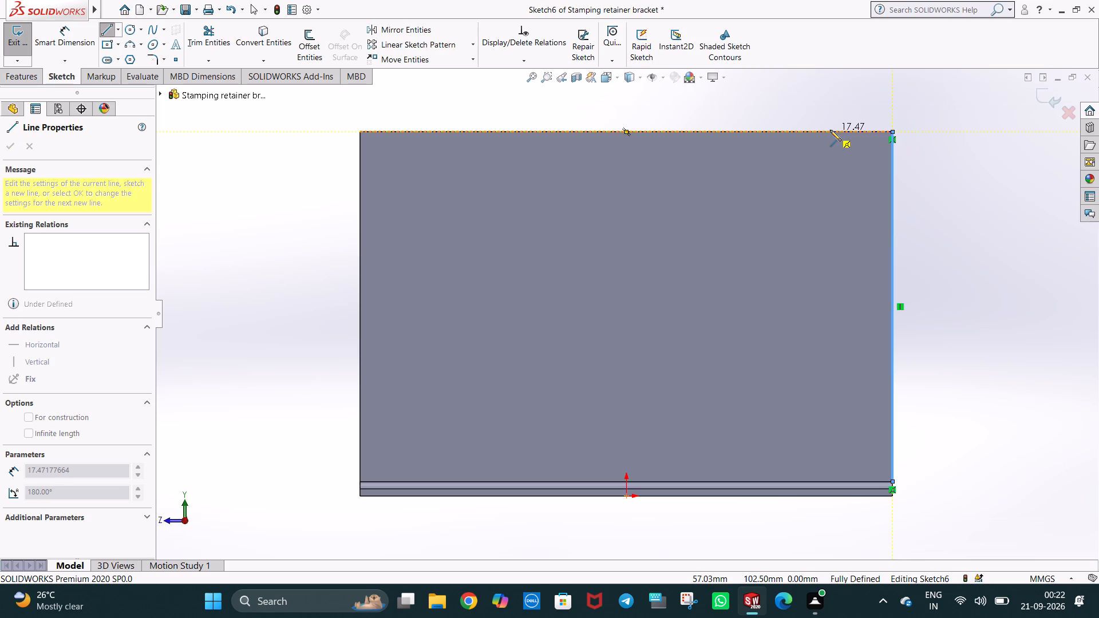
Sketch a line along the flange's upper edge from its upper right corner and set its length to 50 mm.
click(710, 129)
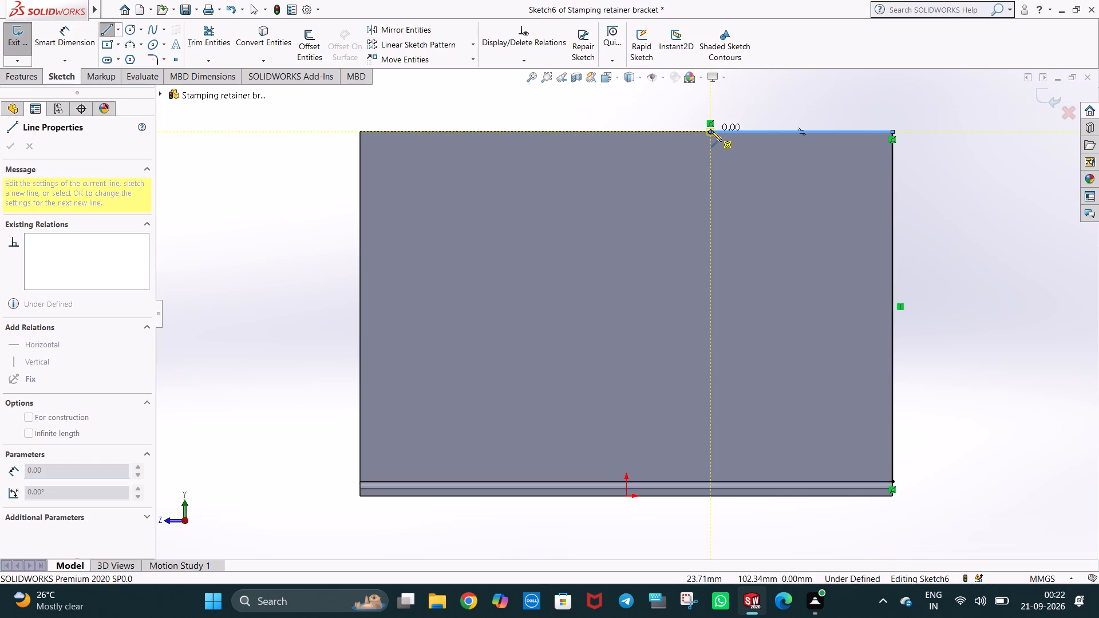
key(Escape)
click(721, 129)
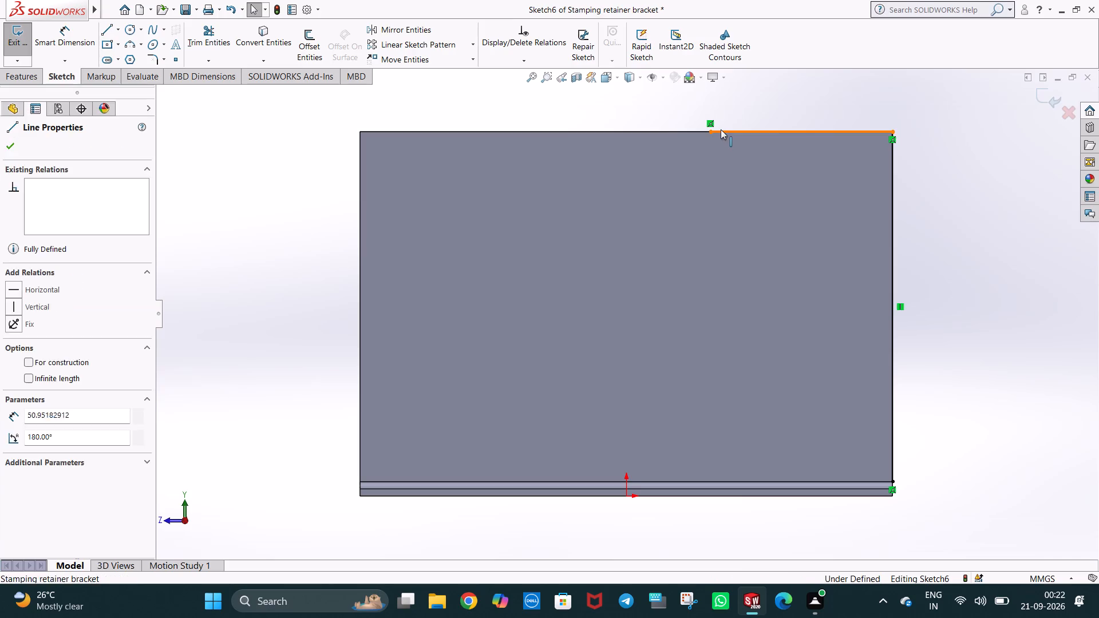
text(50)
key(Return)
key(Escape)
key(Escape)
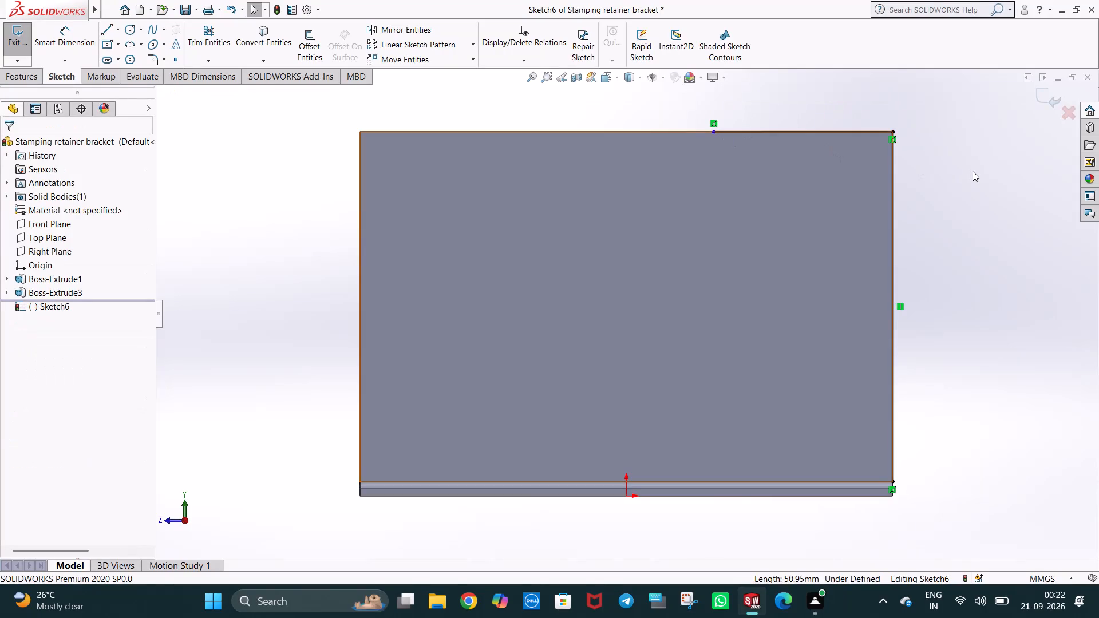
click(973, 171)
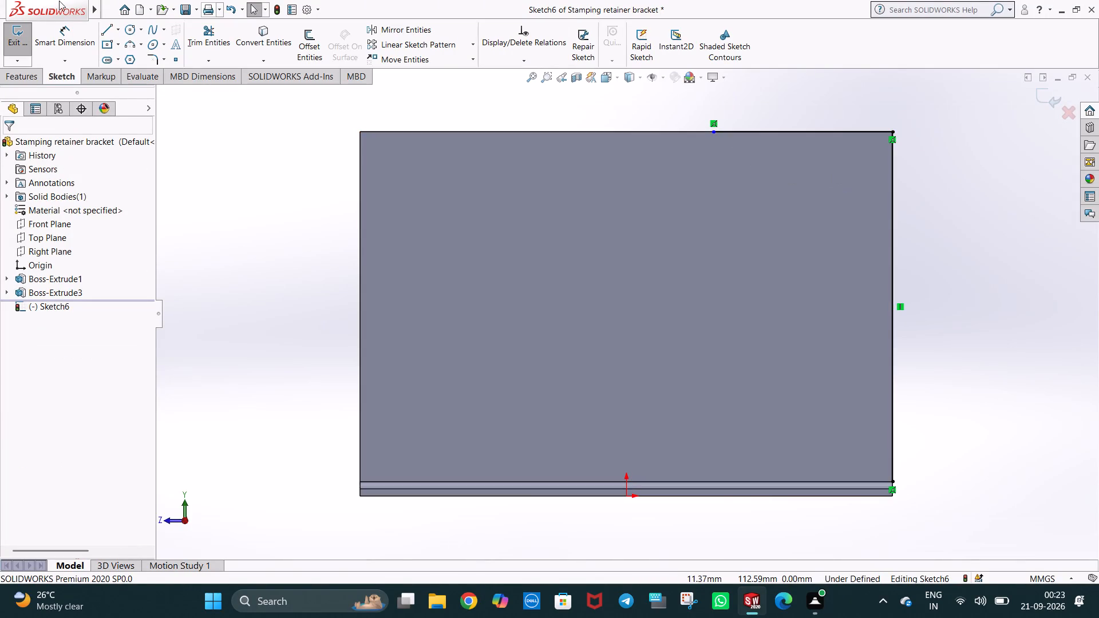
Sketch a 49 mm line along the face's lower edge, starting at its lower left corner.
click(108, 29)
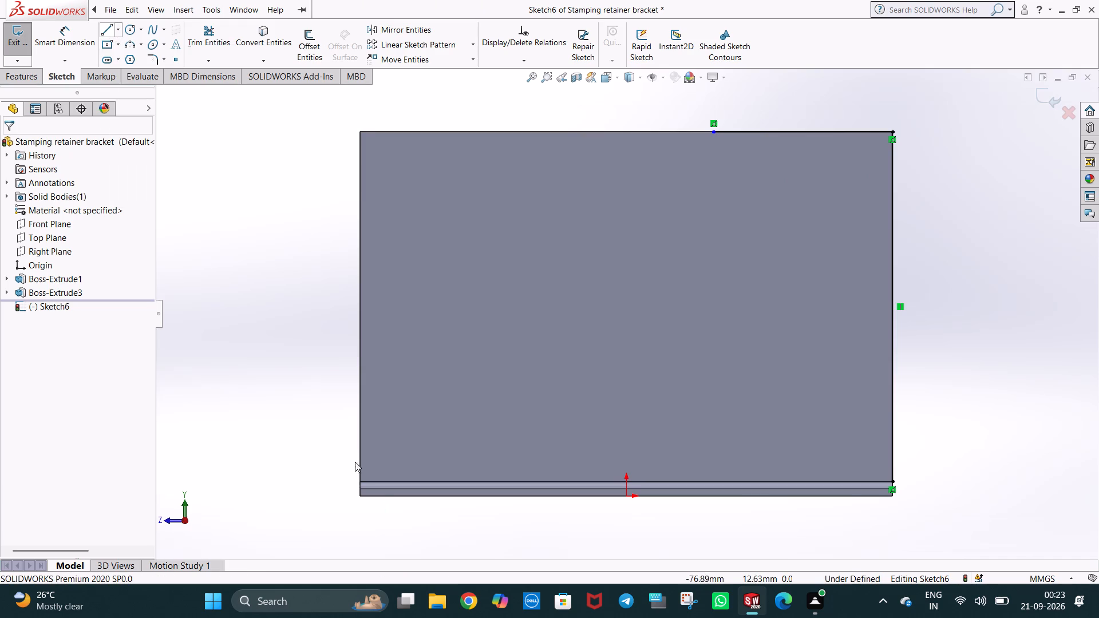
click(361, 481)
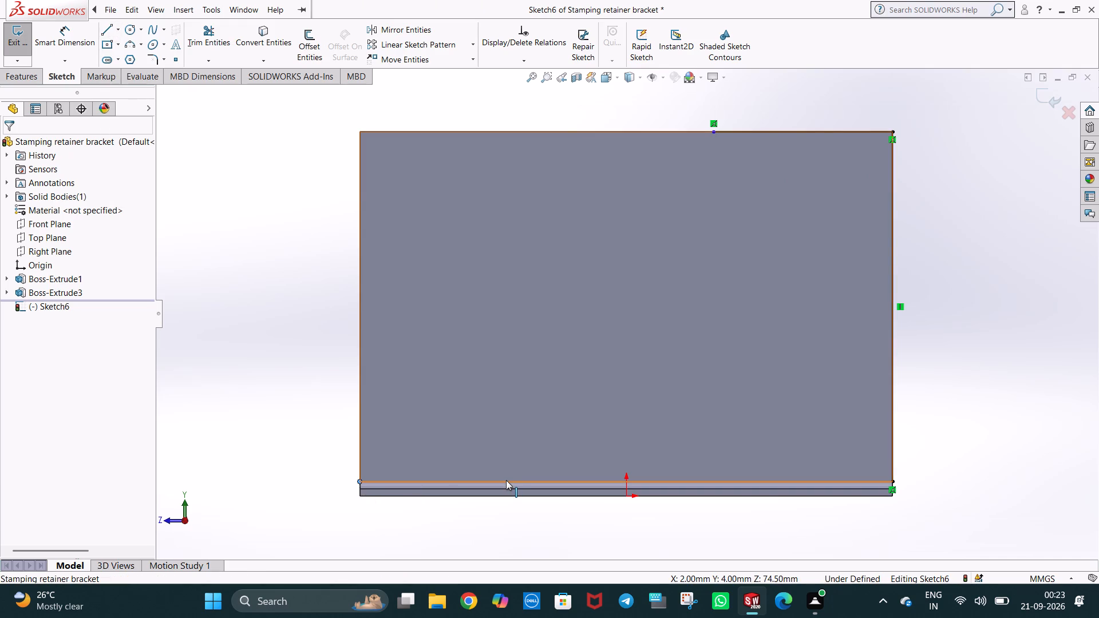
click(107, 30)
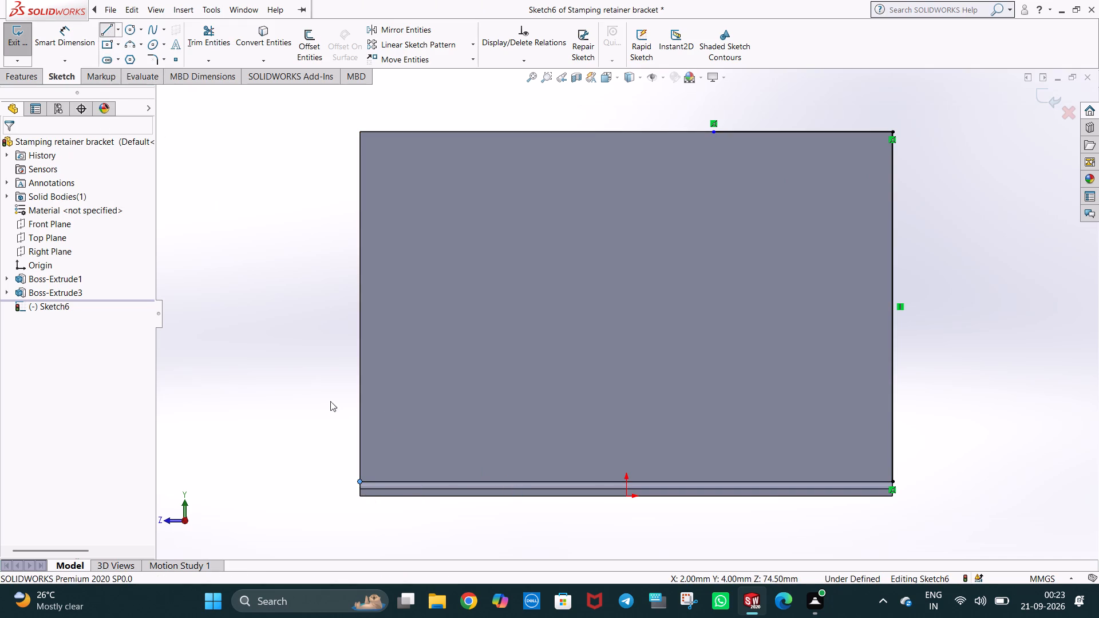
click(358, 481)
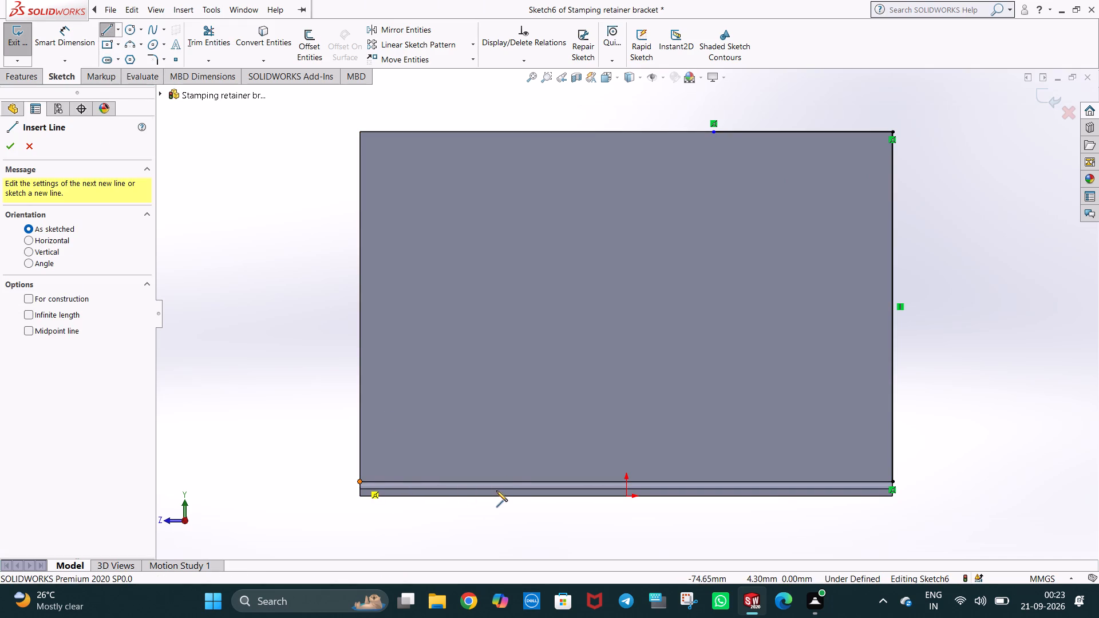
middle_drag(520, 449, 517, 468)
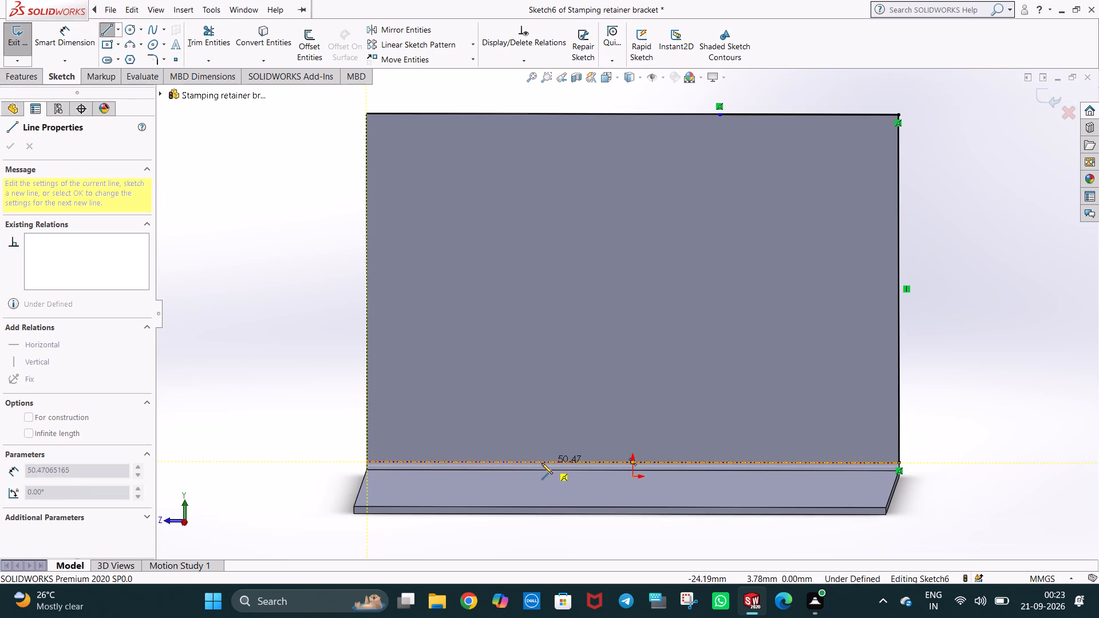
click(541, 463)
text(49)
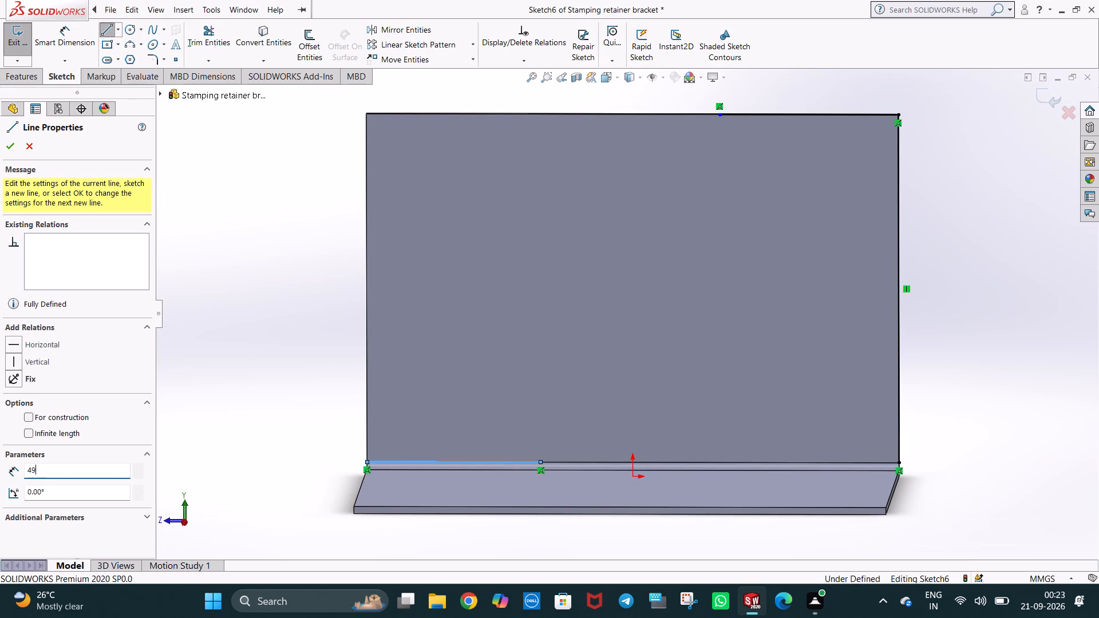
key(Return)
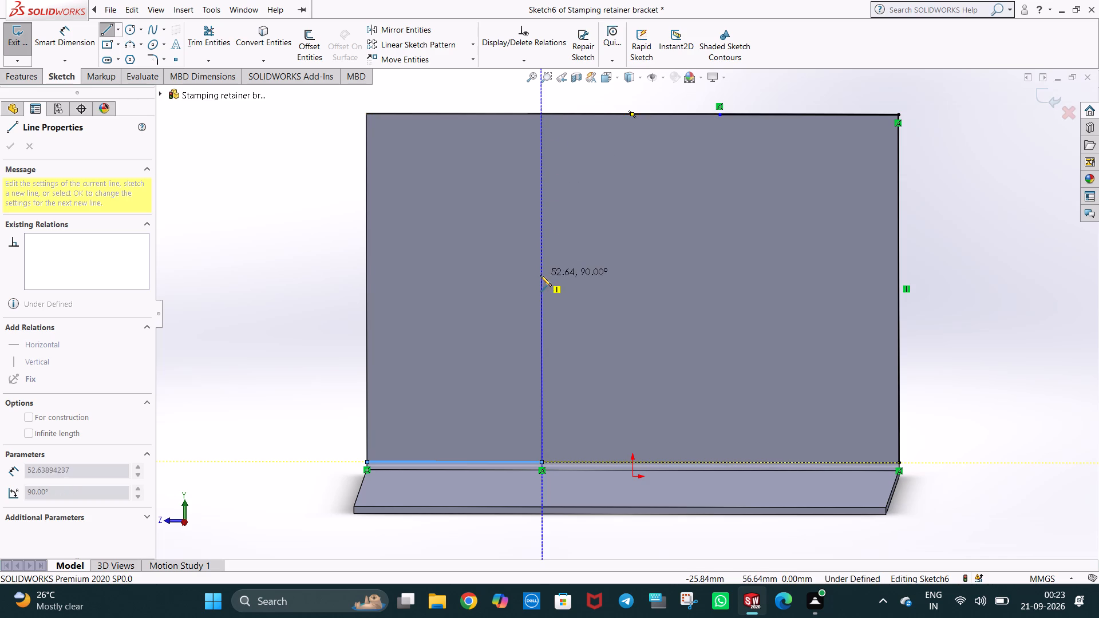
Join the lower and upper lines with a stepped path: 48 mm up, about 50 mm across, and 50 mm up to the upper line's end.
click(541, 291)
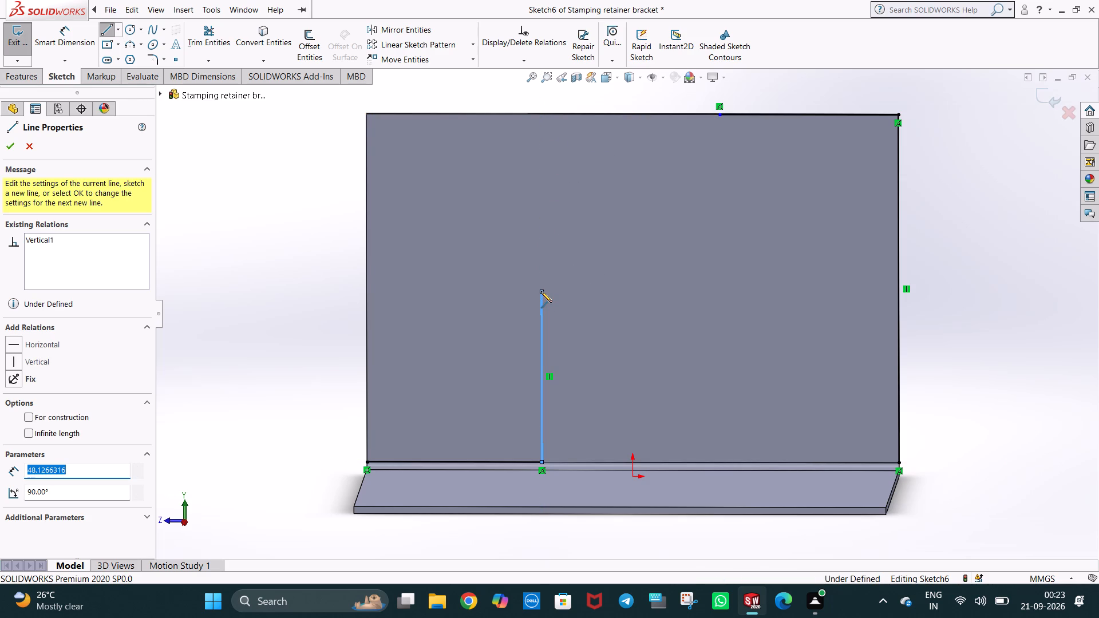
text(48)
key(Return)
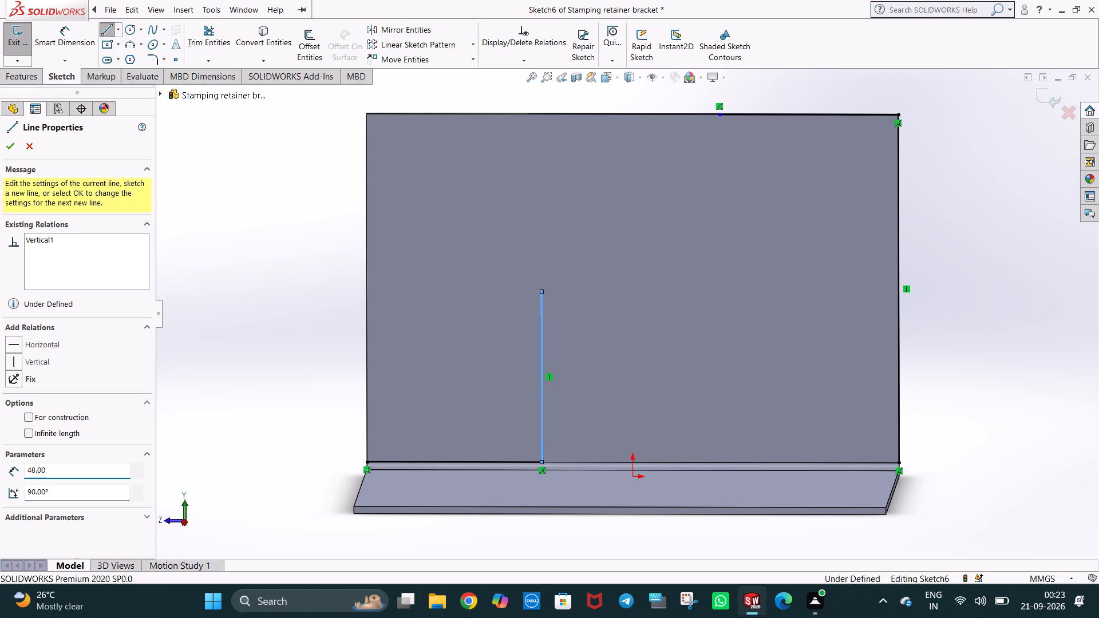
click(719, 292)
click(719, 114)
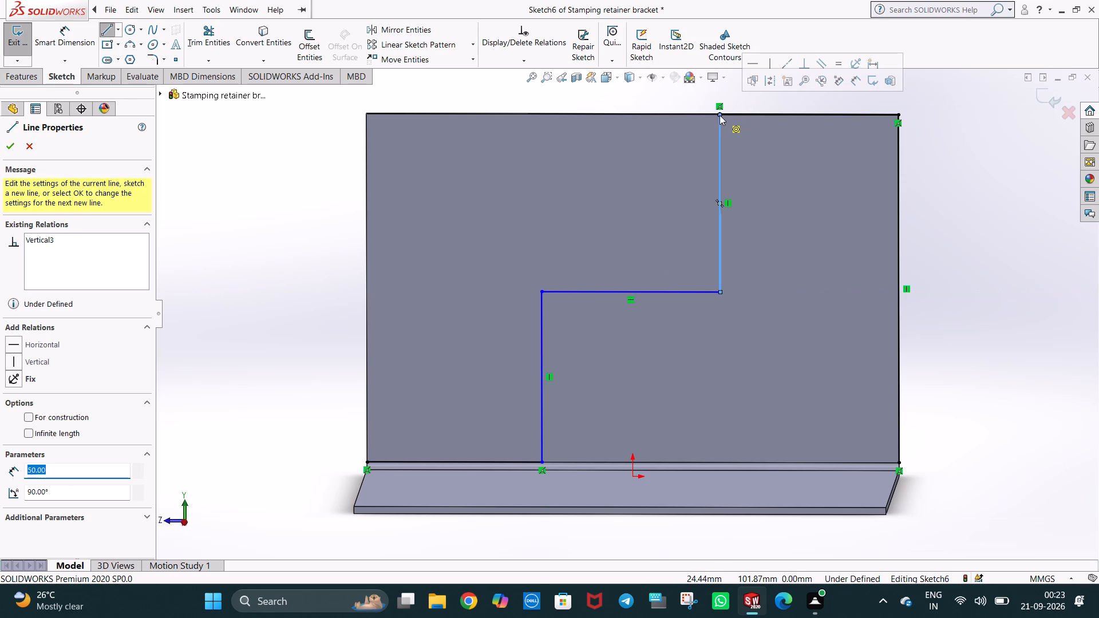
key(Escape)
key(Escape)
key(Escape)
click(918, 153)
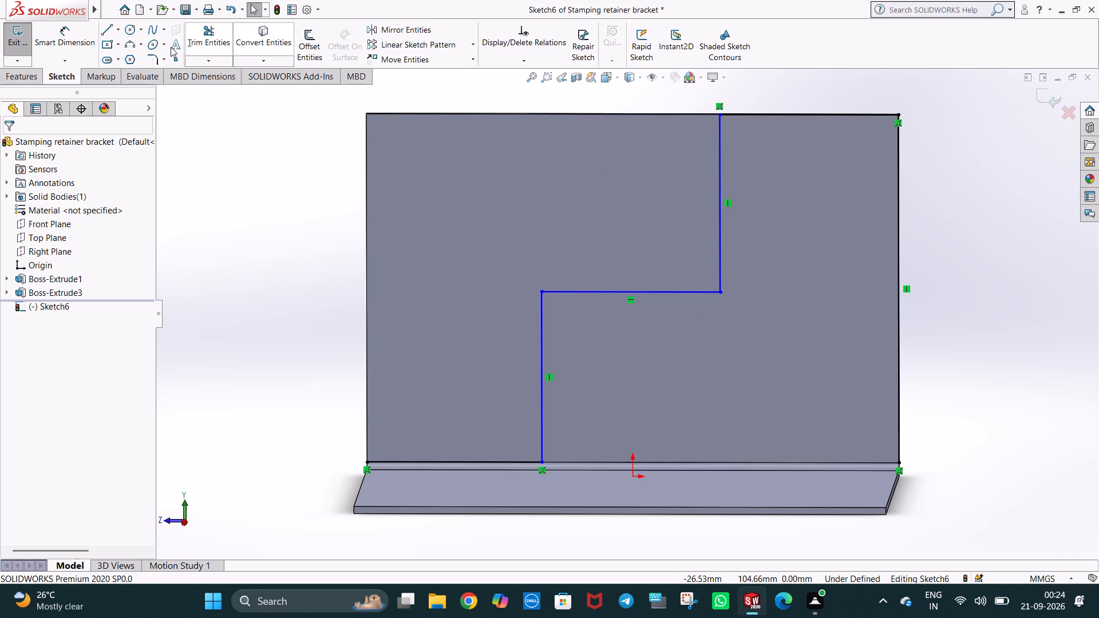
Sketch a circle of radius 25 mm above the middle of the stepped path's horizontal line.
click(129, 31)
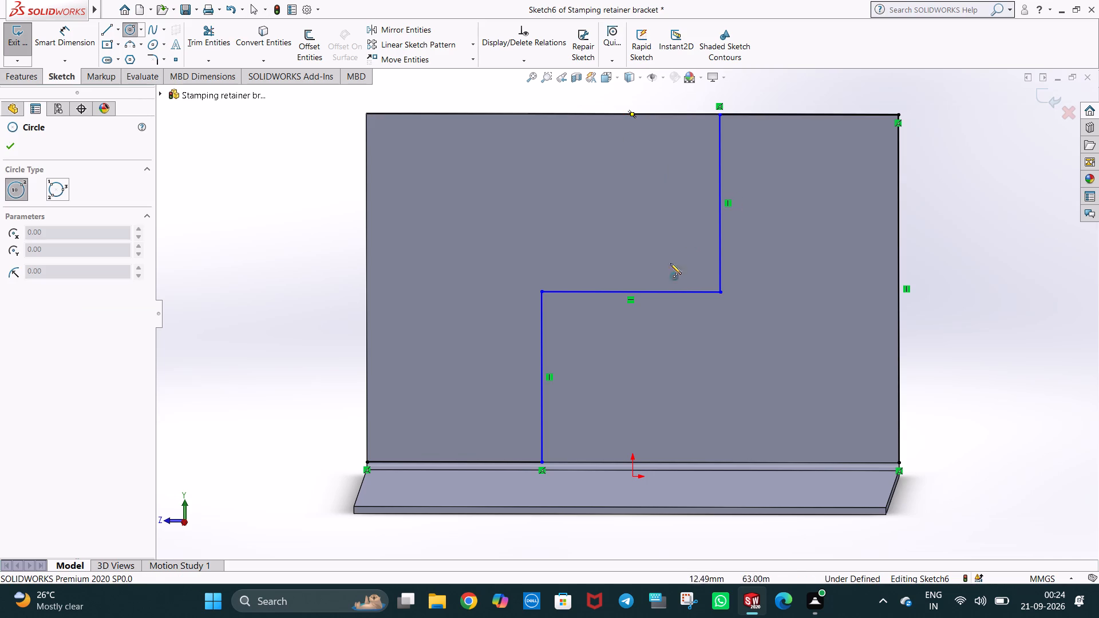
click(631, 203)
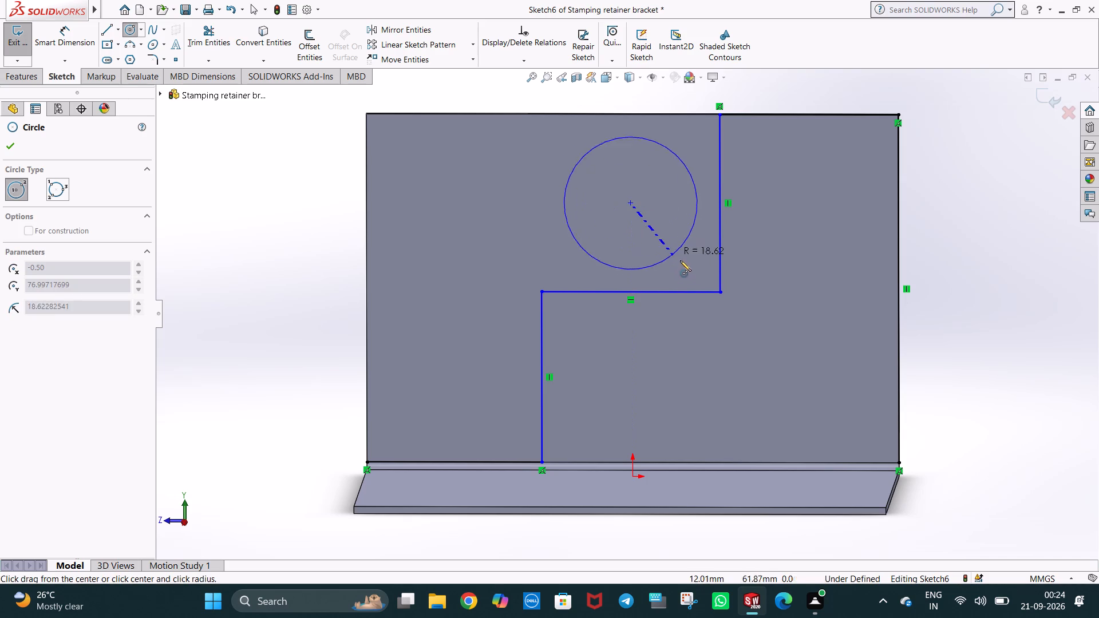
click(692, 268)
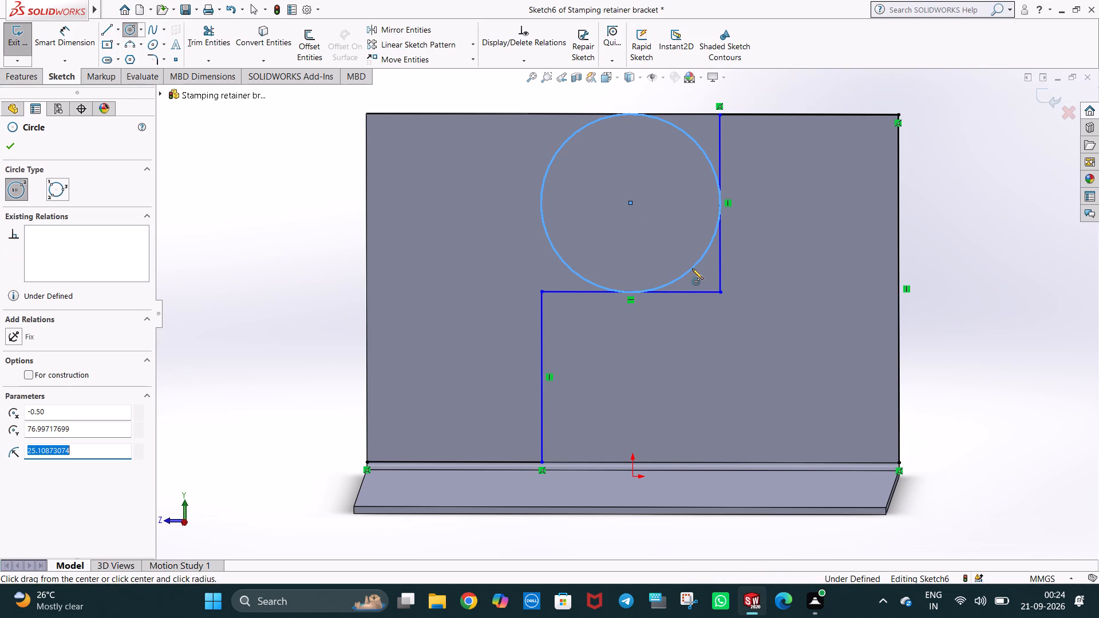
text(25)
key(Return)
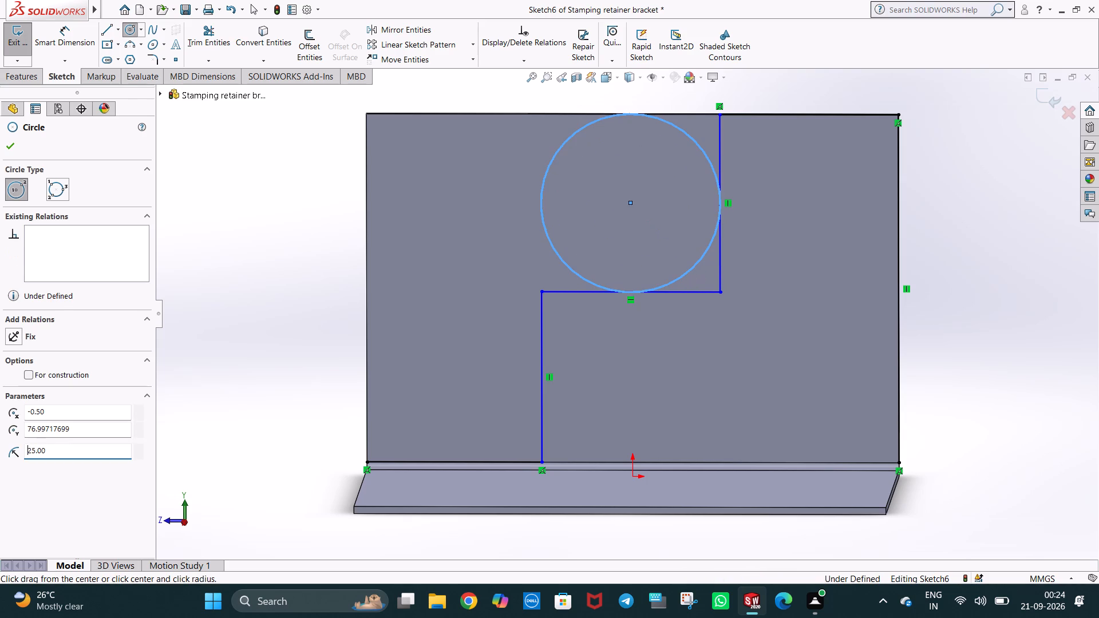
key(Escape)
key(Escape)
click(951, 225)
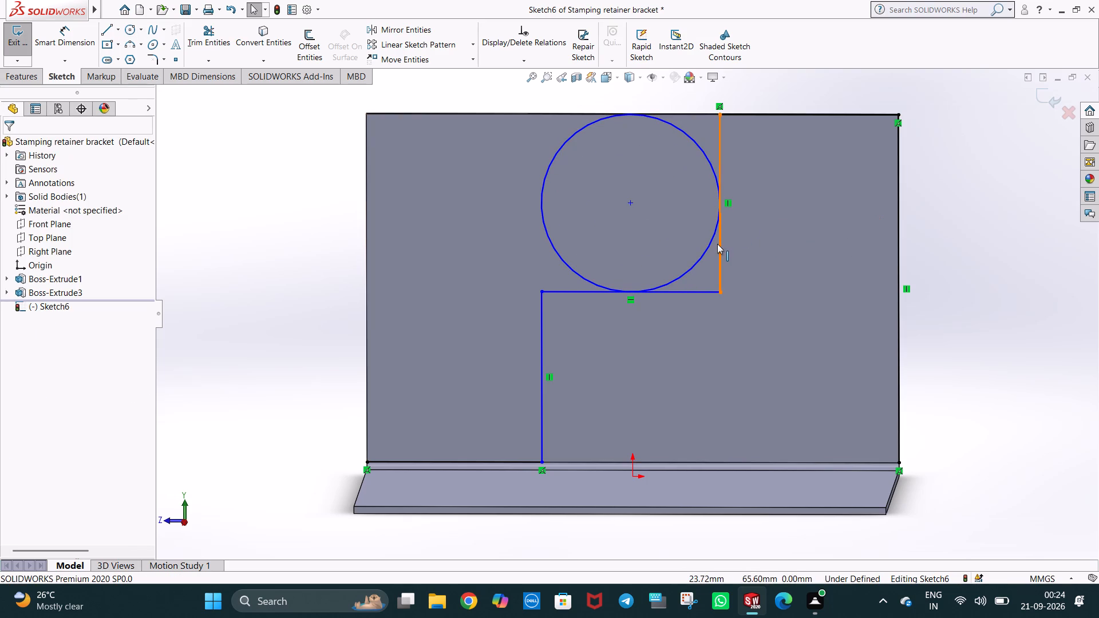
Add a tangent relation between the circle and the stepped path's upper vertical line.
ctrl+click(720, 242)
ctrl+click(705, 251)
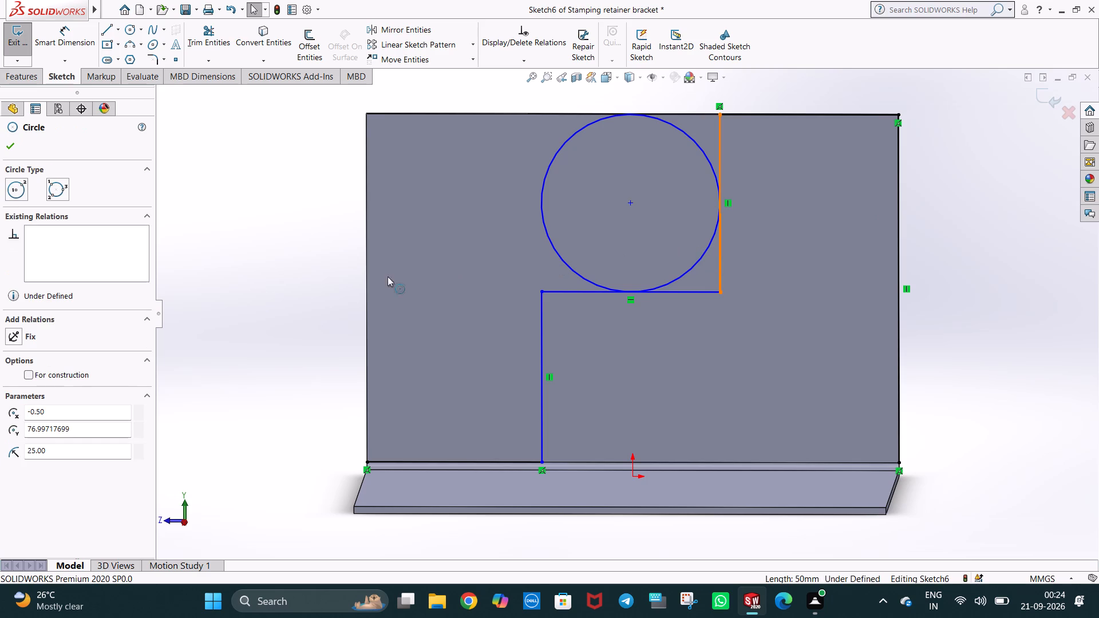
ctrl+click(35, 351)
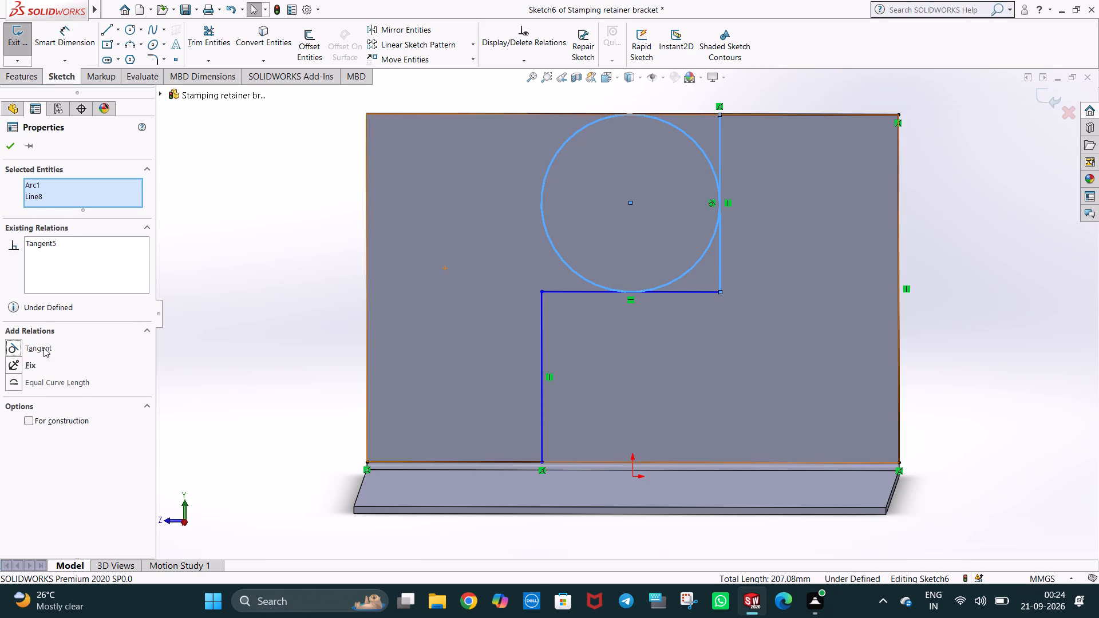
click(297, 319)
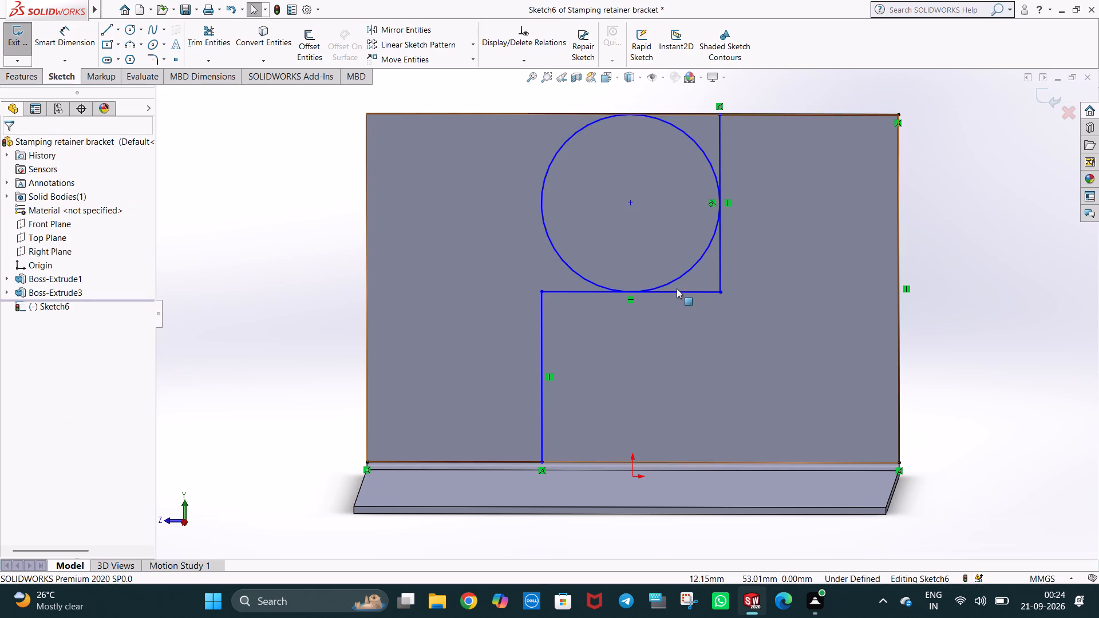
Add a tangent relation between the circle and the stepped path's horizontal line.
ctrl+click(677, 288)
click(290, 233)
ctrl+click(650, 288)
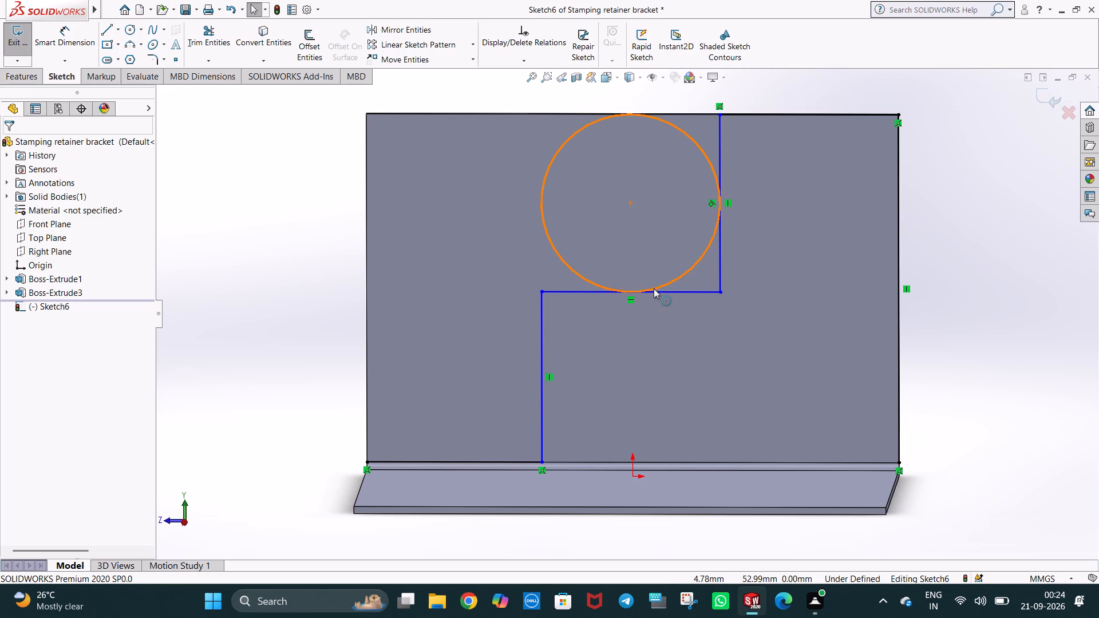
ctrl+click(659, 293)
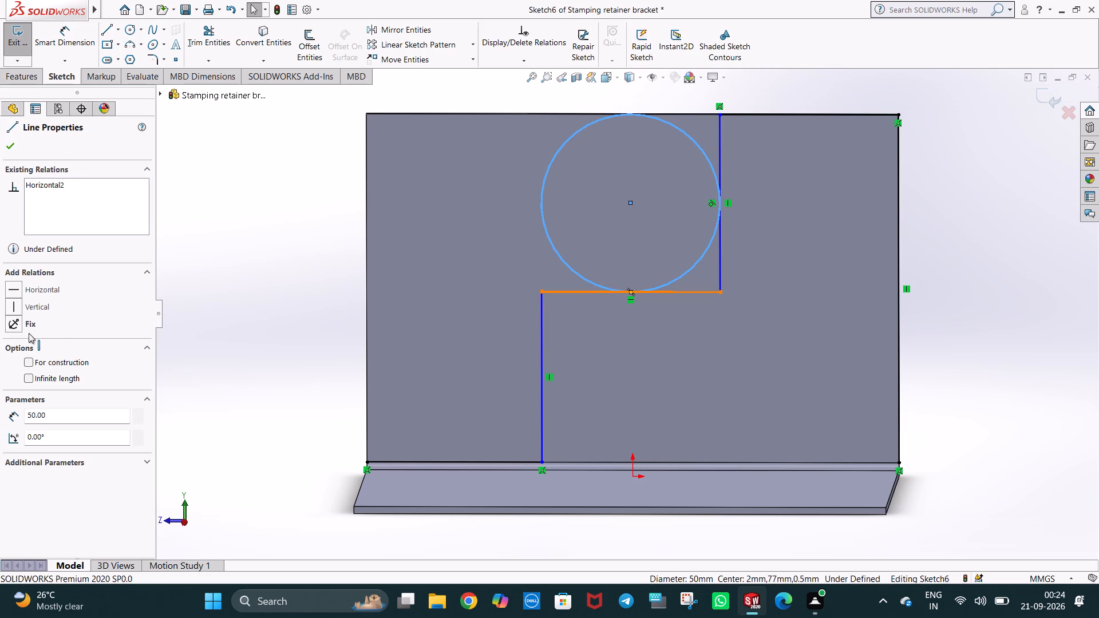
ctrl+click(41, 345)
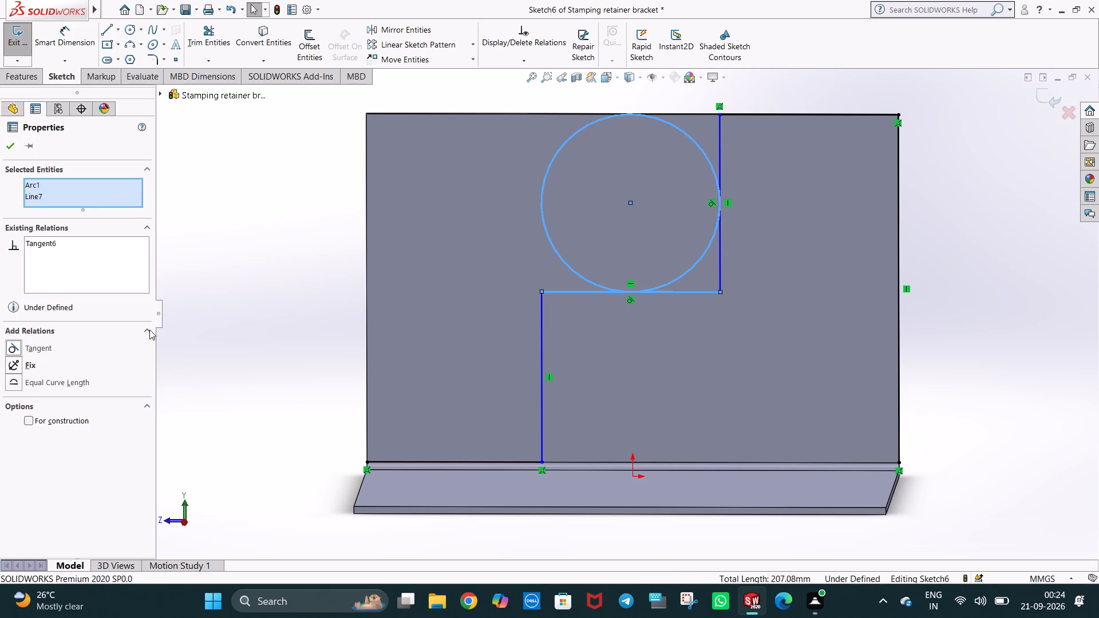
click(929, 242)
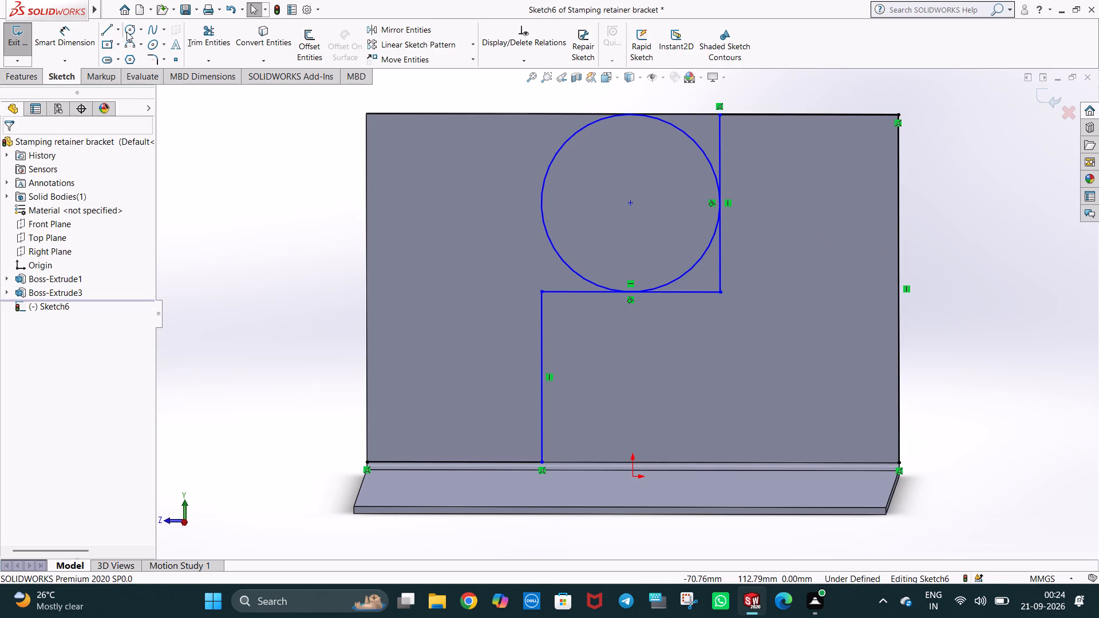
Trim the circle to its lower-right quarter arc and trim away the square corner outside it, leaving a rounded corner in the path.
click(206, 46)
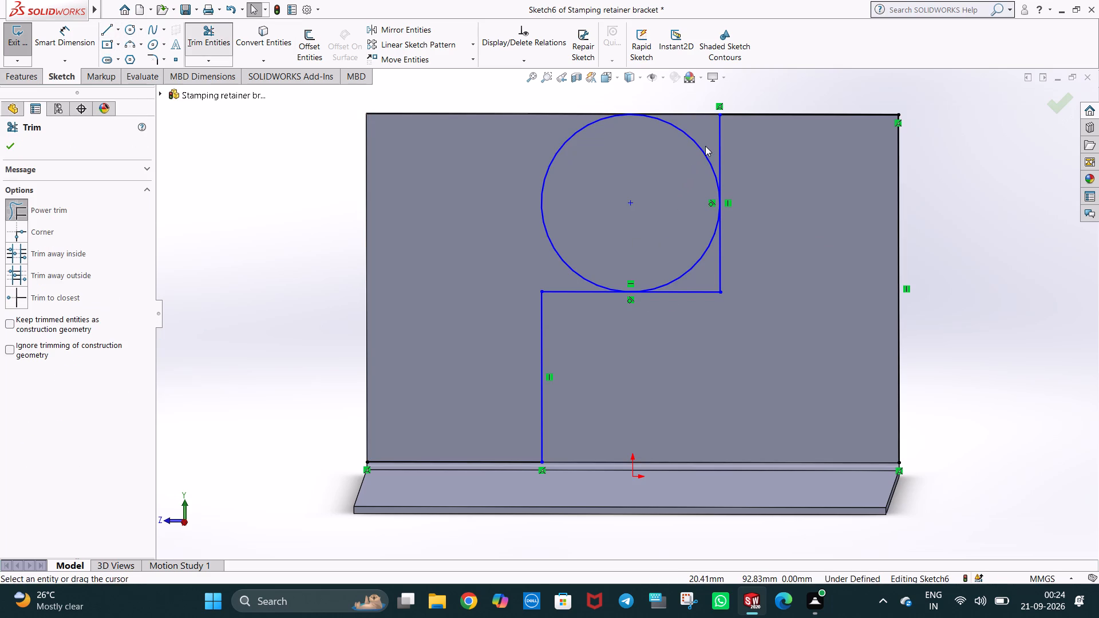
drag(706, 145, 675, 165)
drag(736, 239, 723, 255)
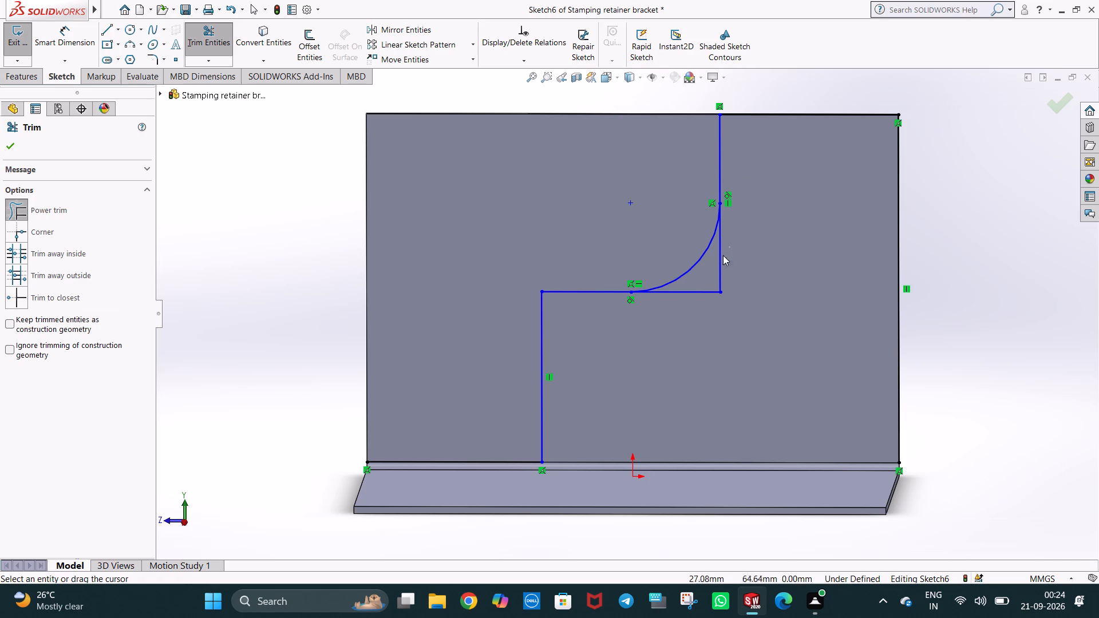
drag(723, 255, 689, 299)
key(Escape)
click(947, 175)
key(Escape)
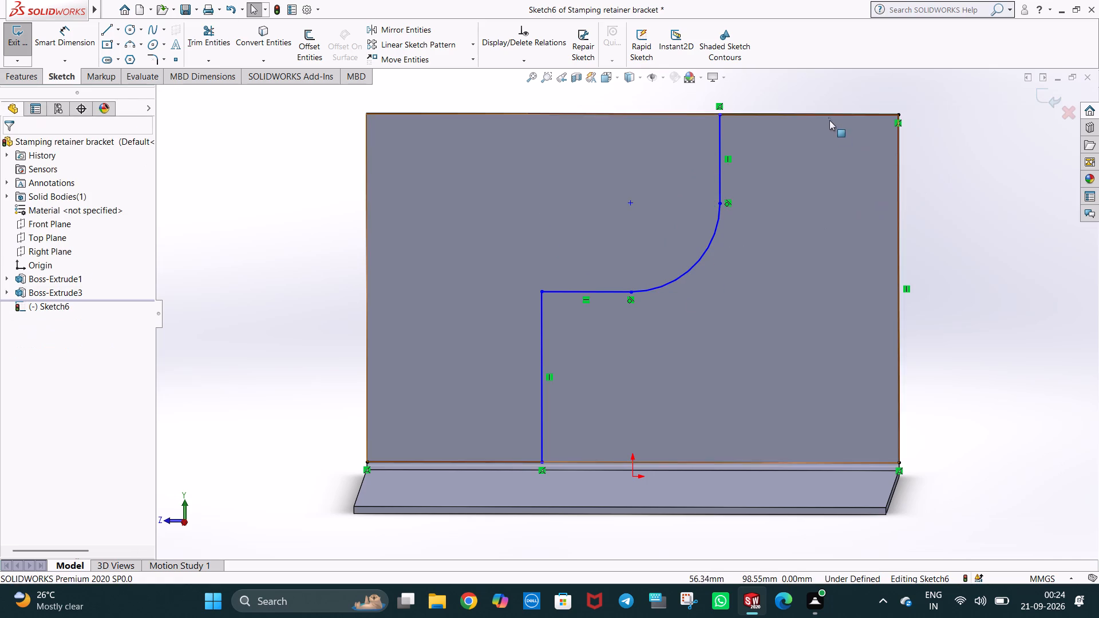
Delete the sketch lines along the face's upper edge and right edge, beyond the stepped path.
click(828, 116)
key(Delete)
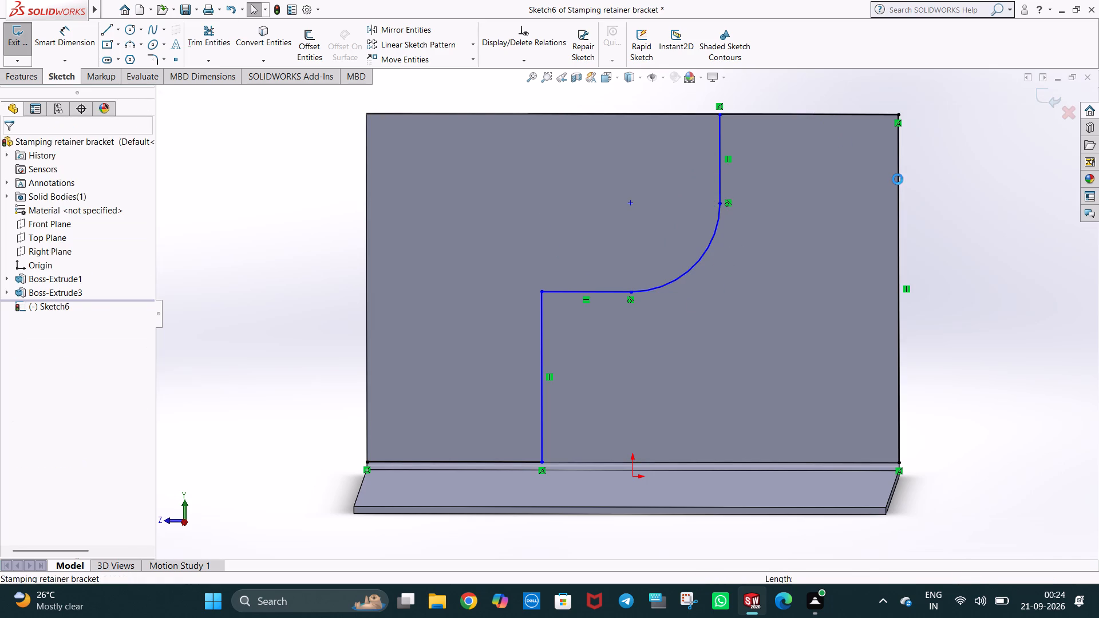
click(897, 187)
key(Delete)
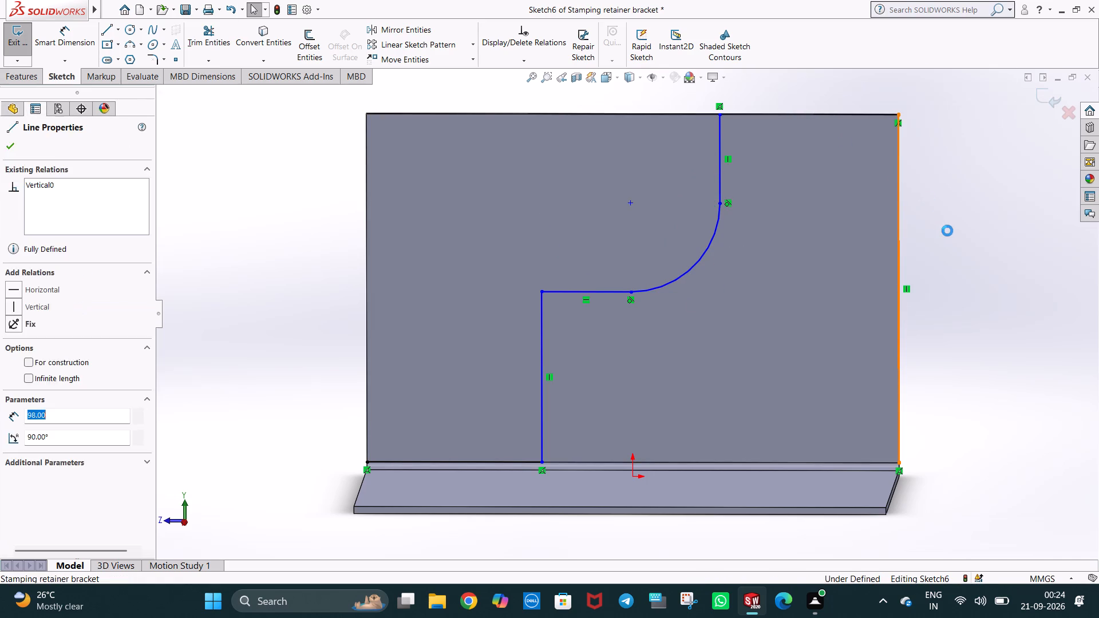
click(962, 220)
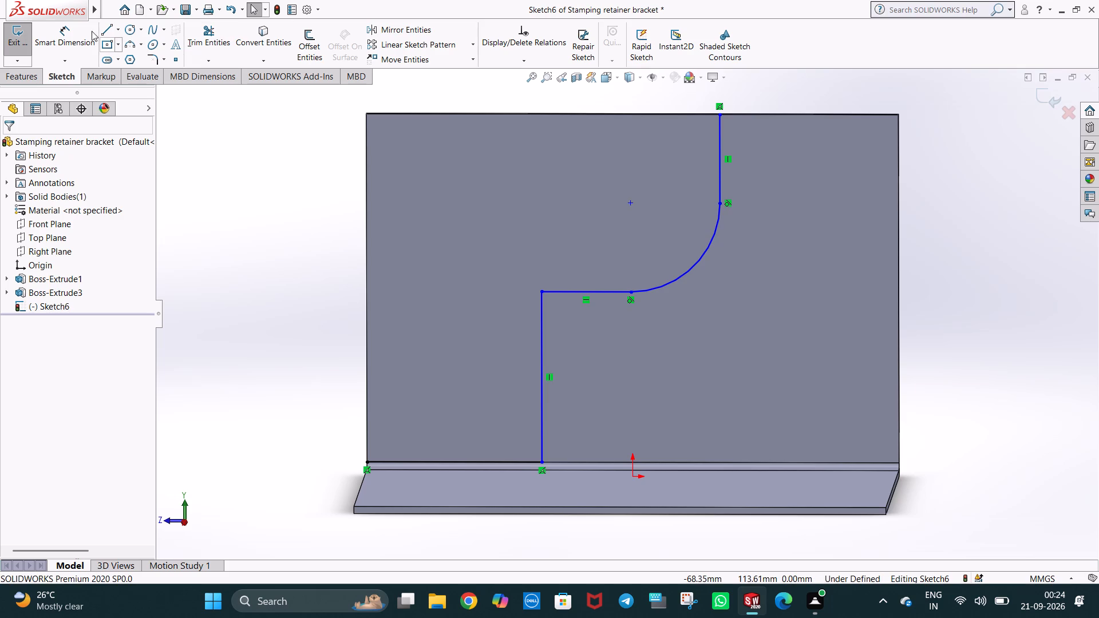
Close the profile from the path's upper end with a 99 mm line along the face's upper edge and a 98 mm line down its left edge.
click(111, 27)
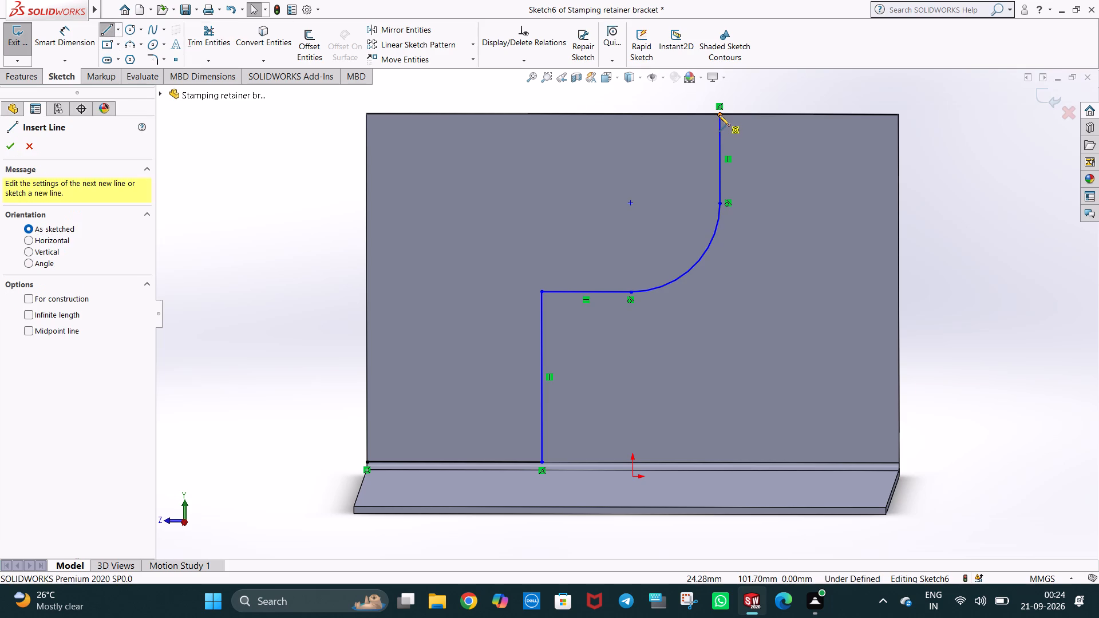
click(720, 114)
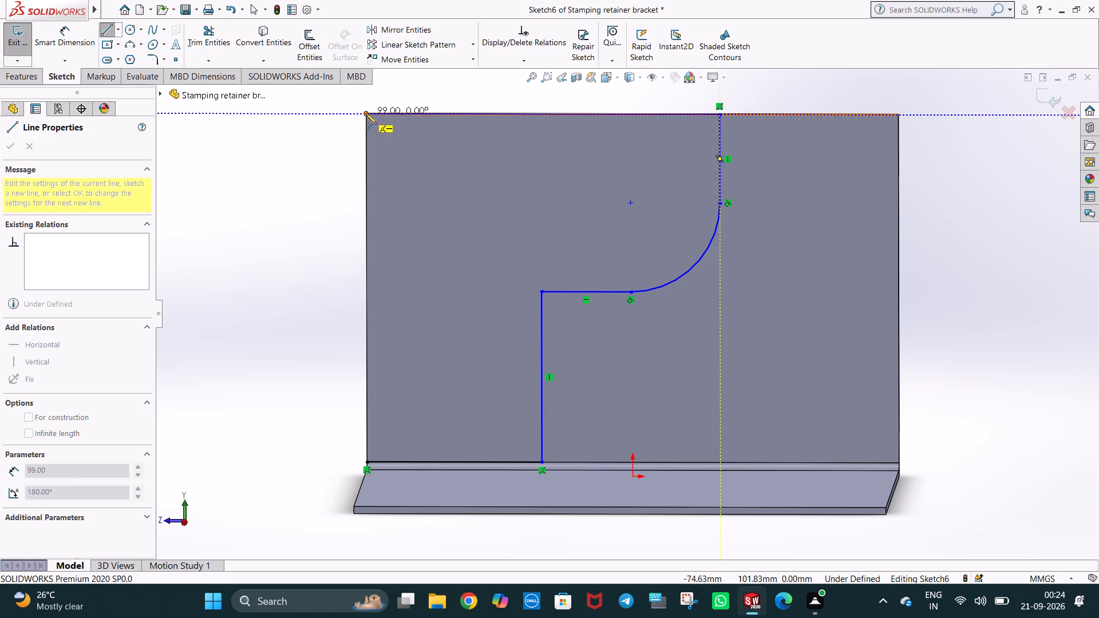
click(365, 113)
click(367, 463)
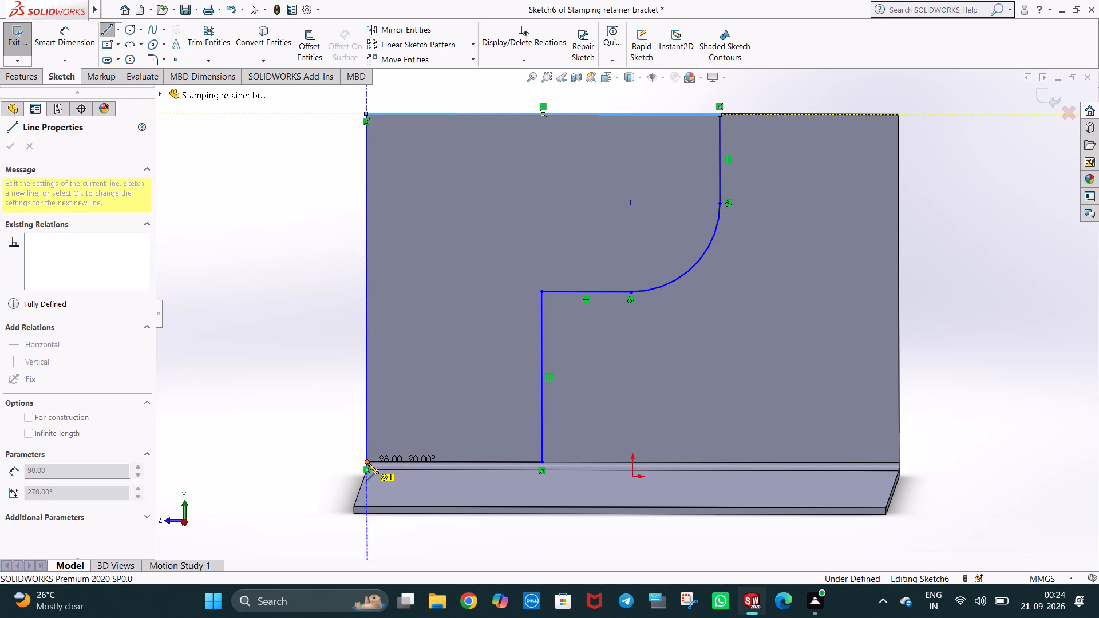
key(Escape)
key(Escape)
key(Escape)
click(318, 349)
key(Escape)
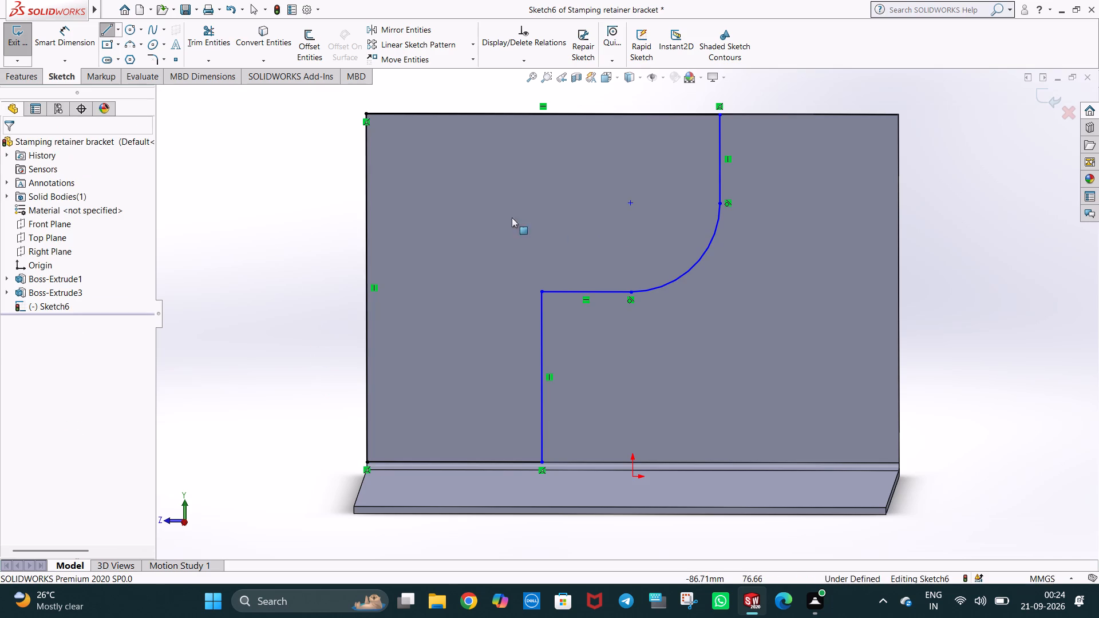
Dimension the arc's radius and the length of the vertical line above it.
click(77, 44)
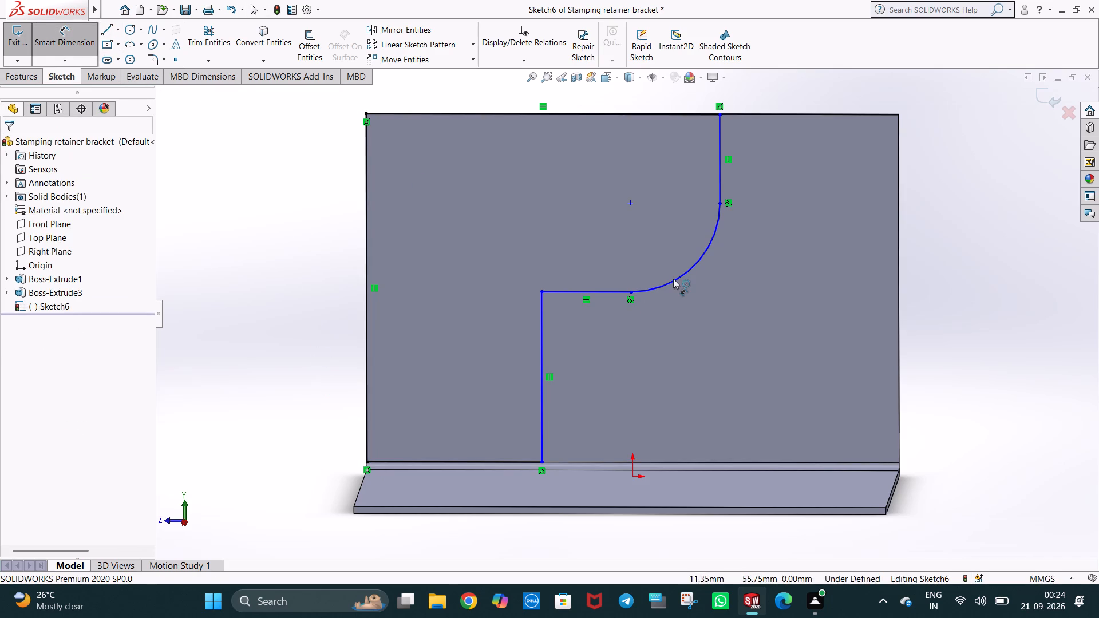
click(674, 277)
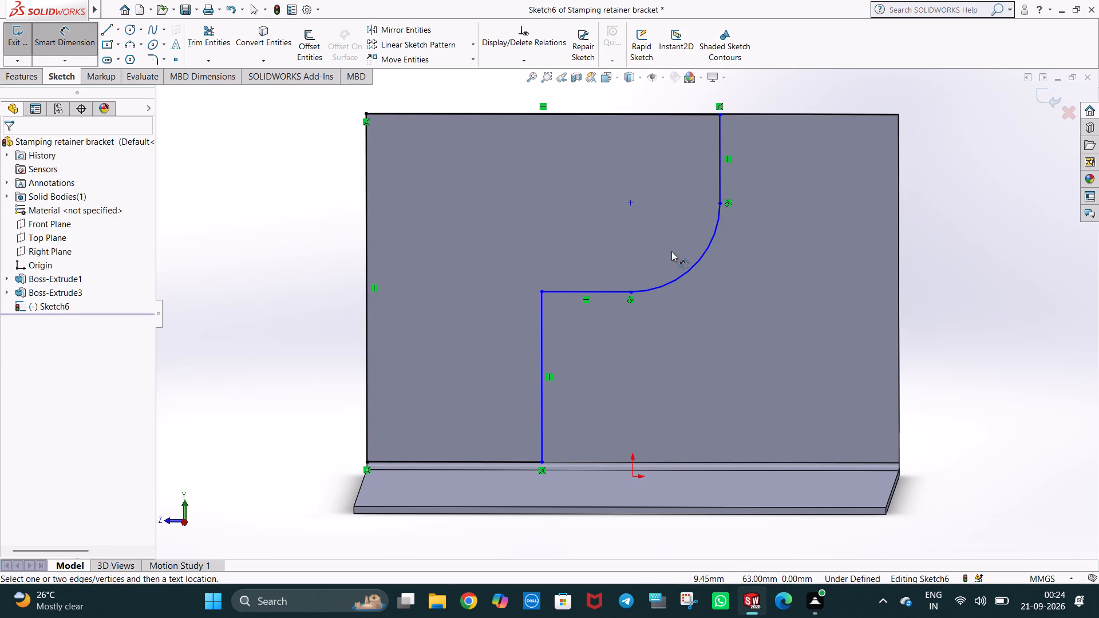
click(696, 263)
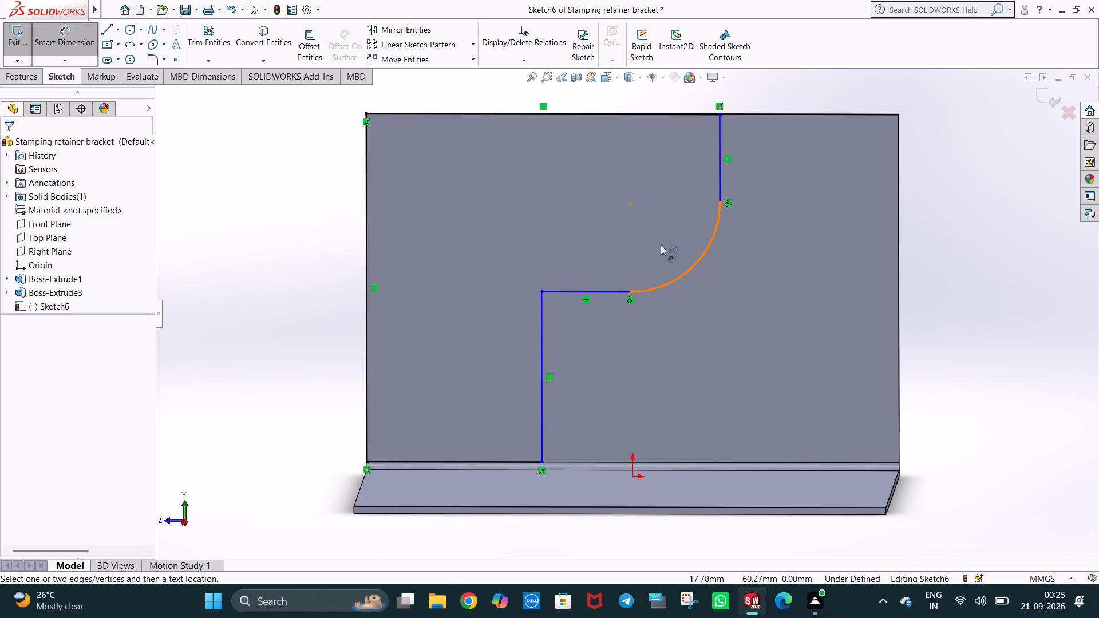
click(659, 240)
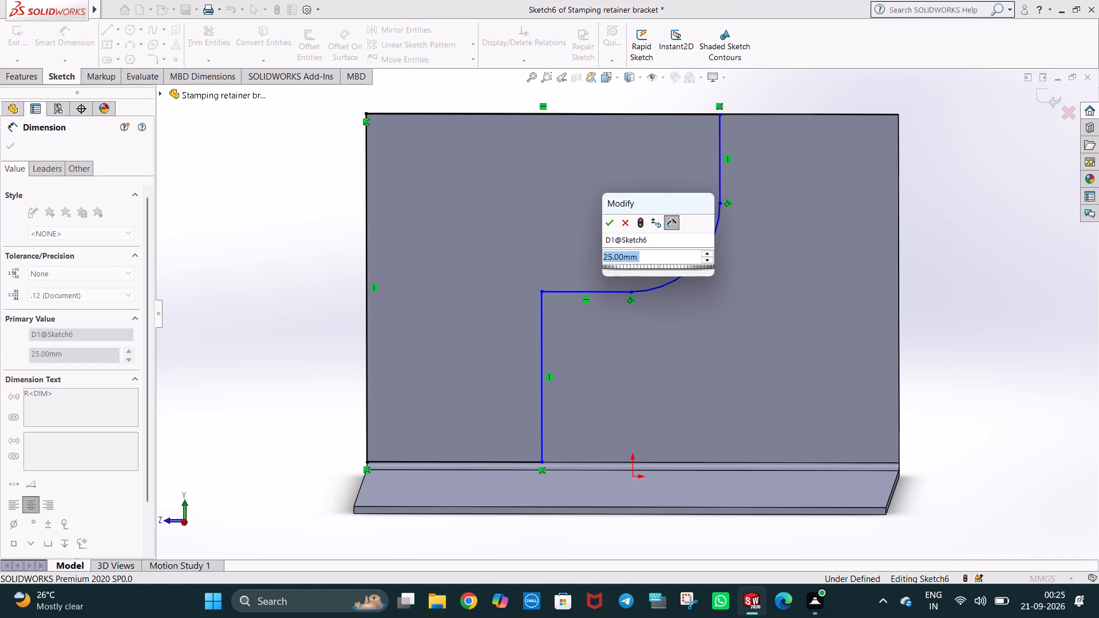
click(611, 223)
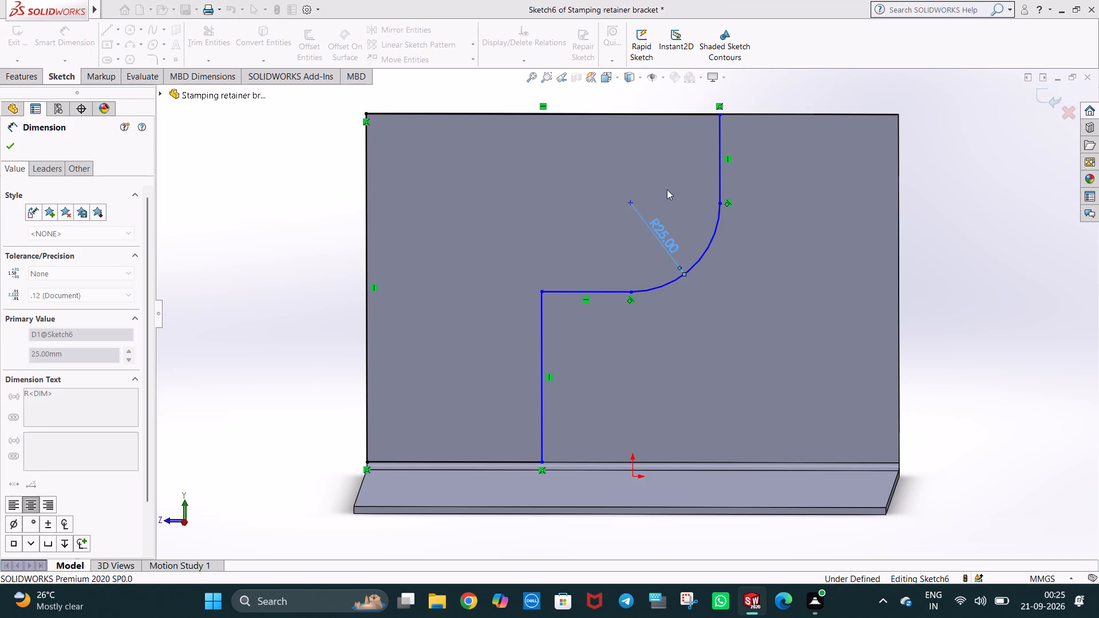
click(721, 176)
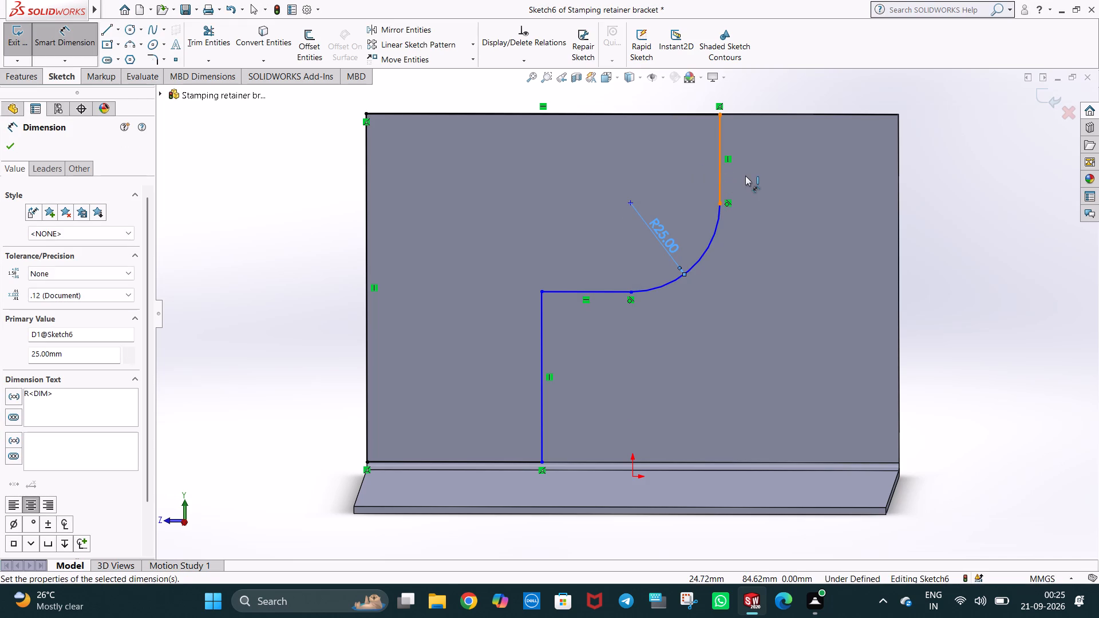
click(753, 165)
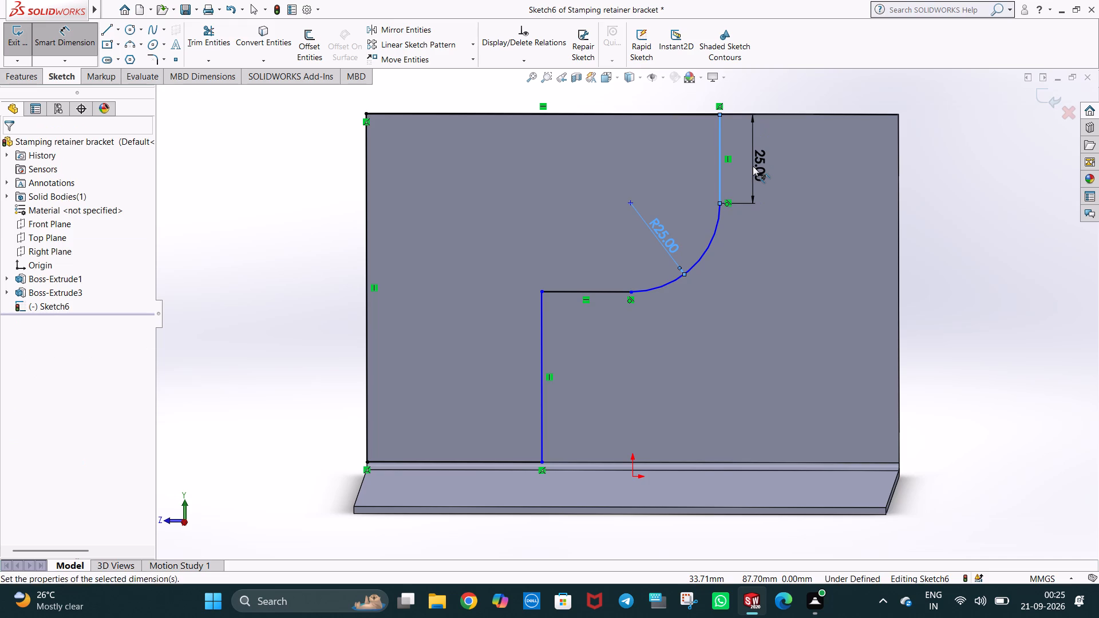
click(705, 148)
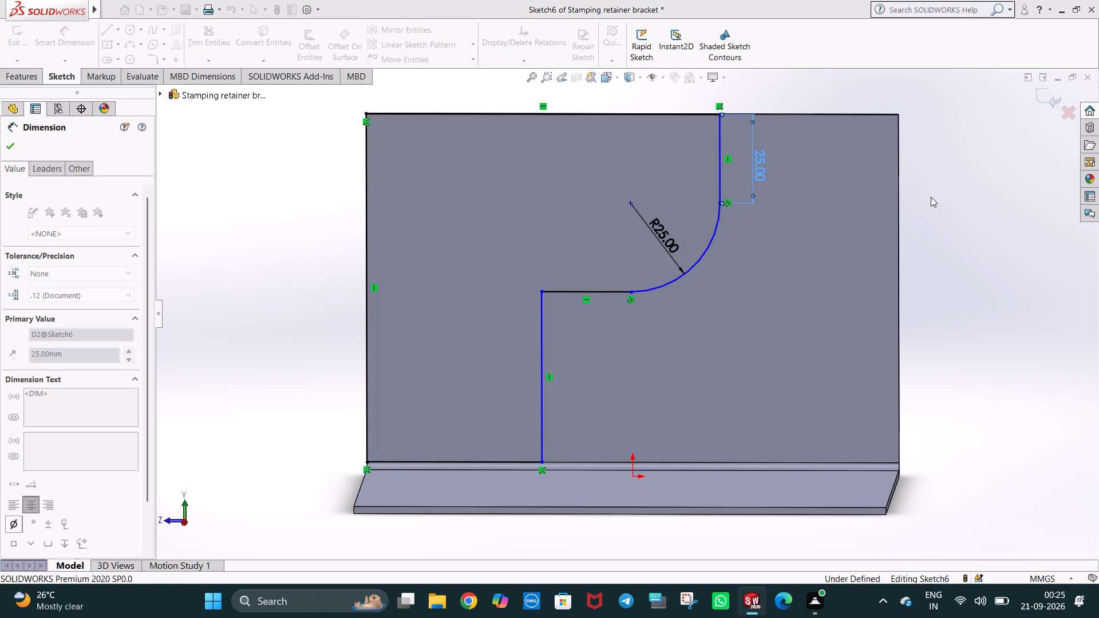
click(931, 197)
Dimension the length of the profile's bottom line along the face's lower edge.
click(509, 461)
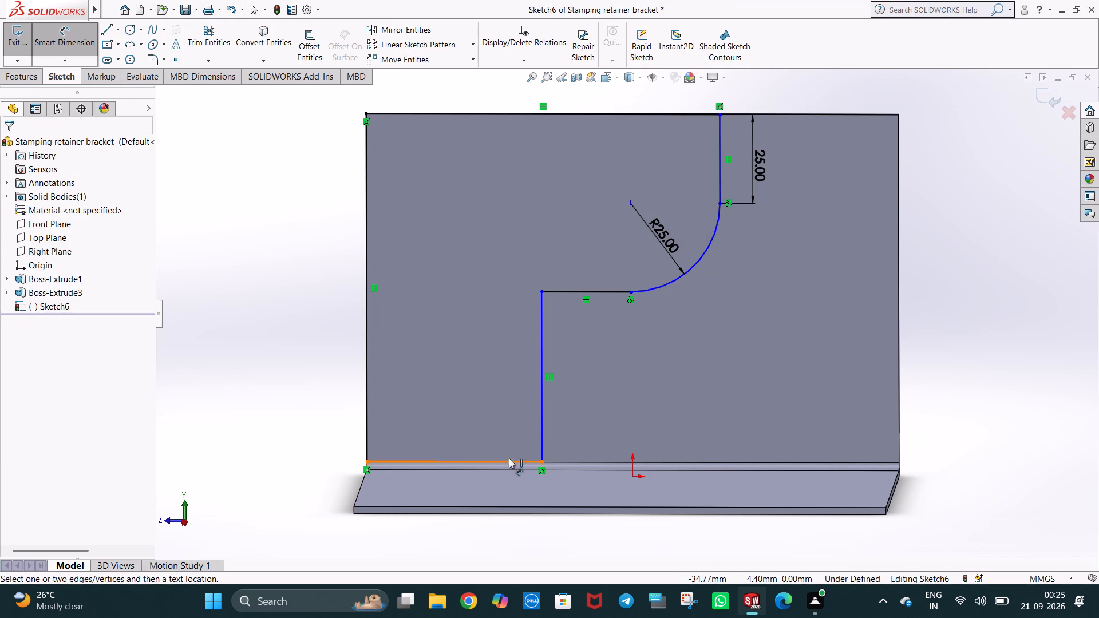
click(449, 430)
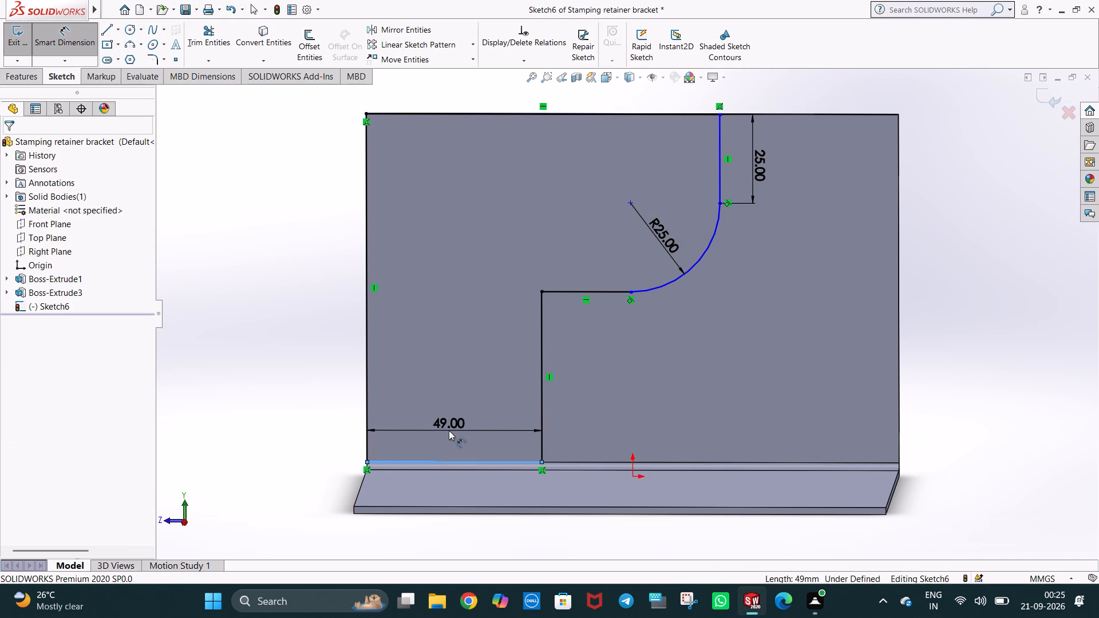
click(400, 410)
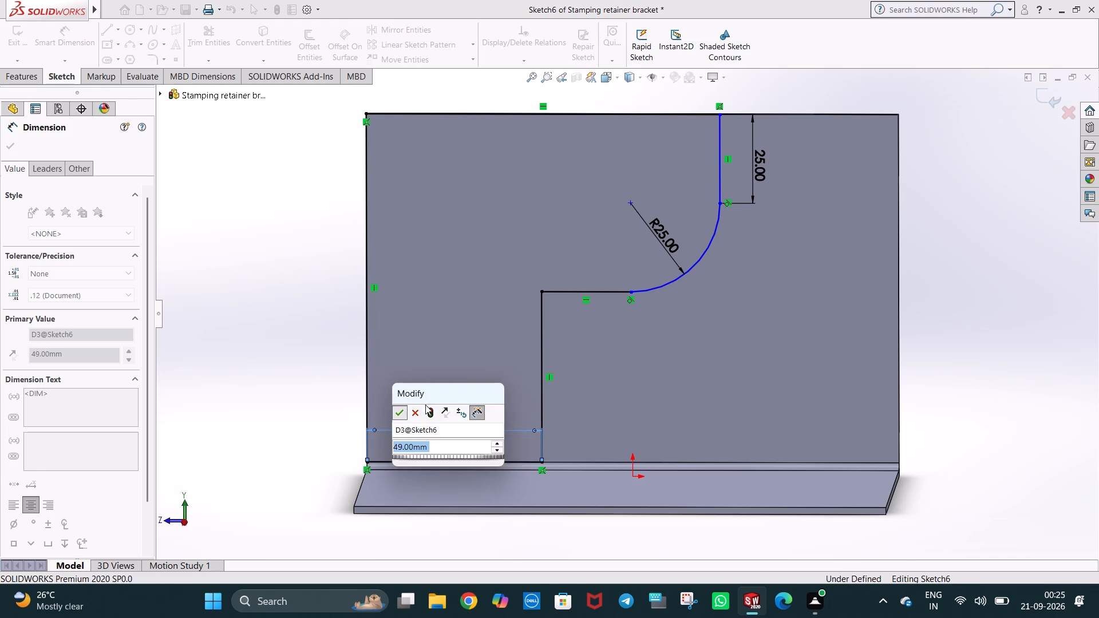
click(954, 284)
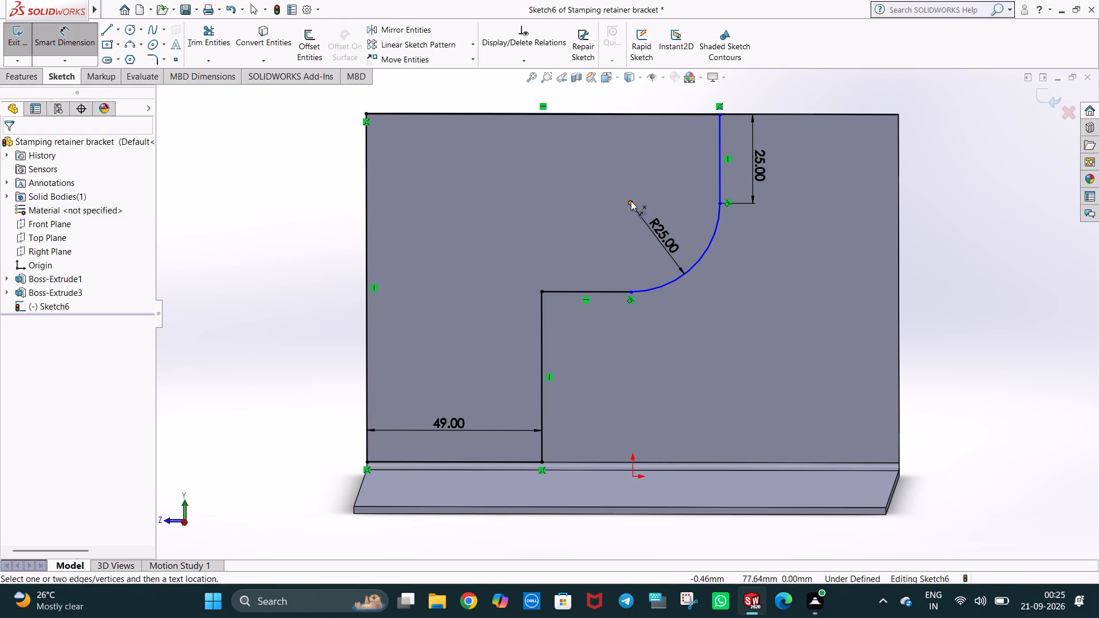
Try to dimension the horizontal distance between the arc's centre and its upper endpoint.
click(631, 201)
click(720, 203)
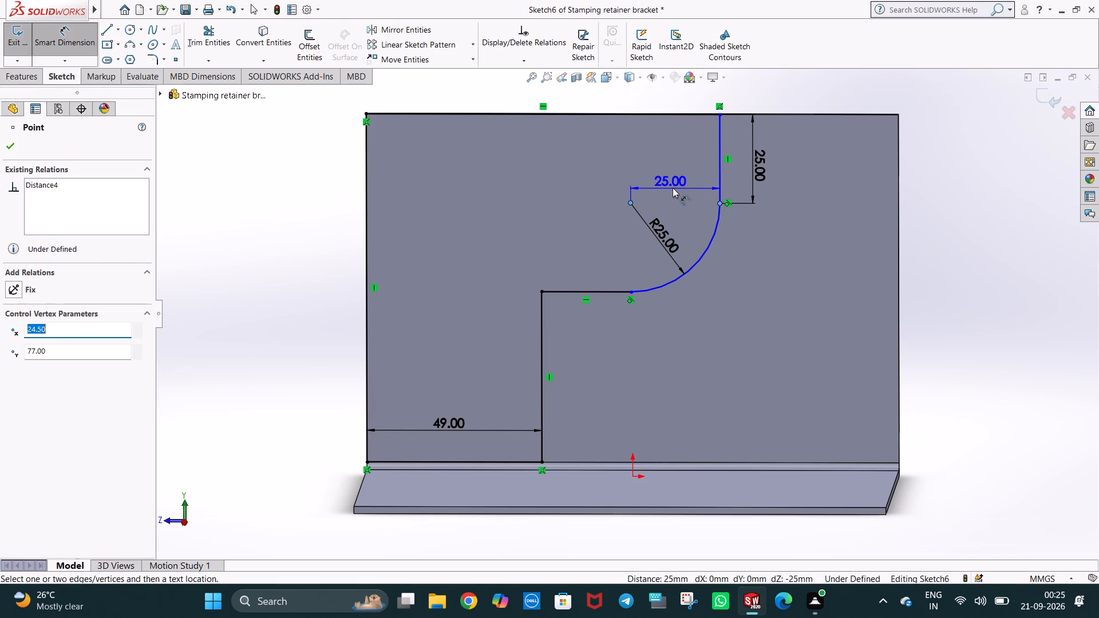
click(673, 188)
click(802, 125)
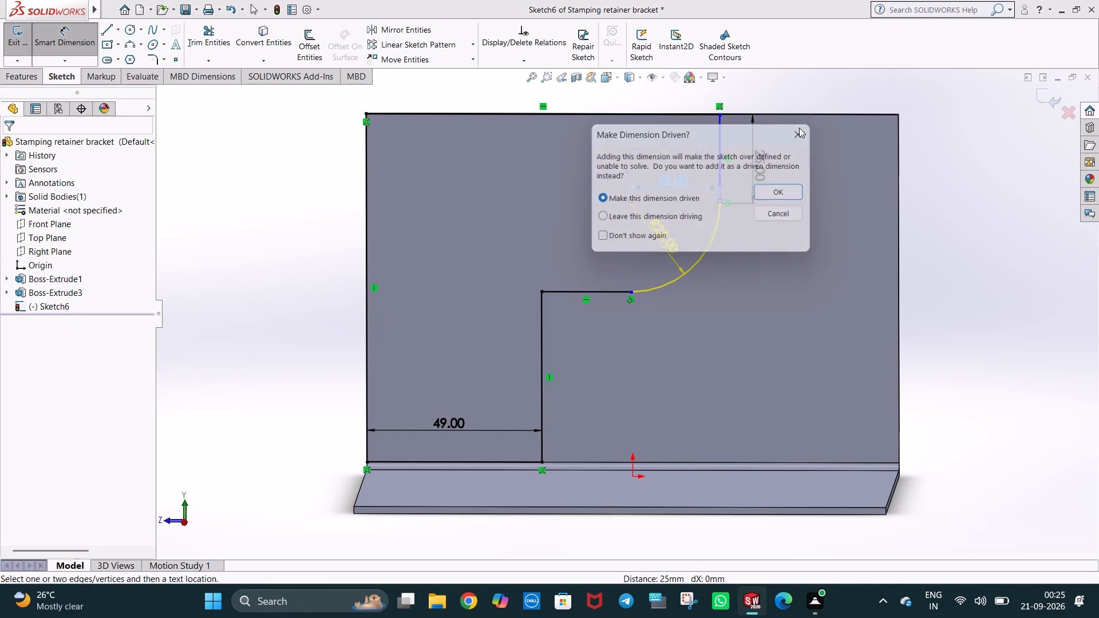
Dimension the diagonal distance between the arc's centre and the corner of the step.
click(628, 202)
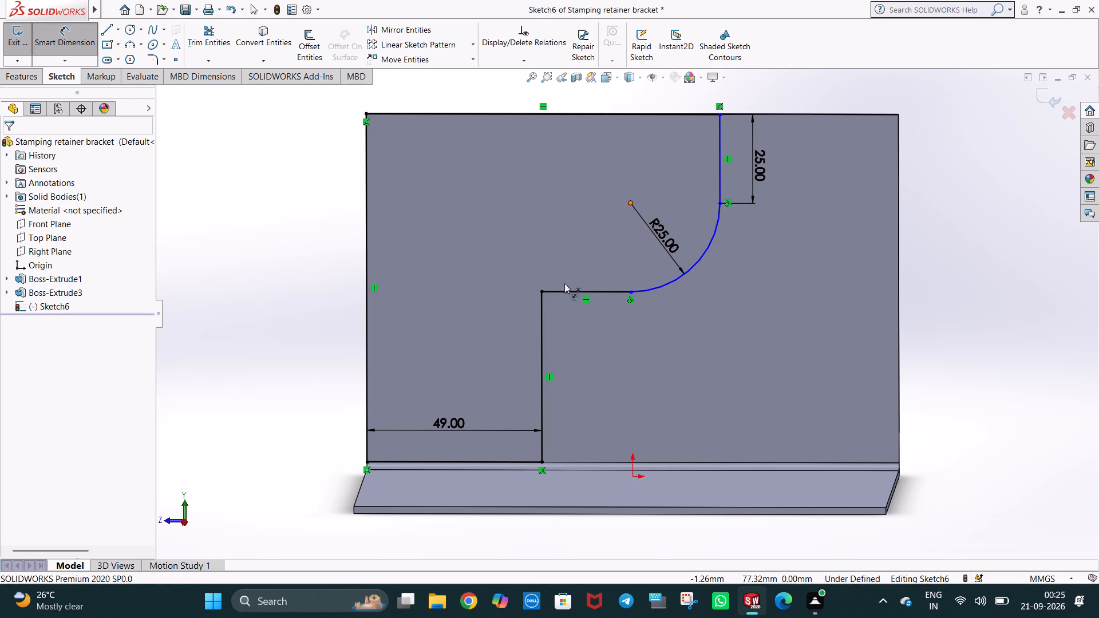
click(542, 293)
click(584, 238)
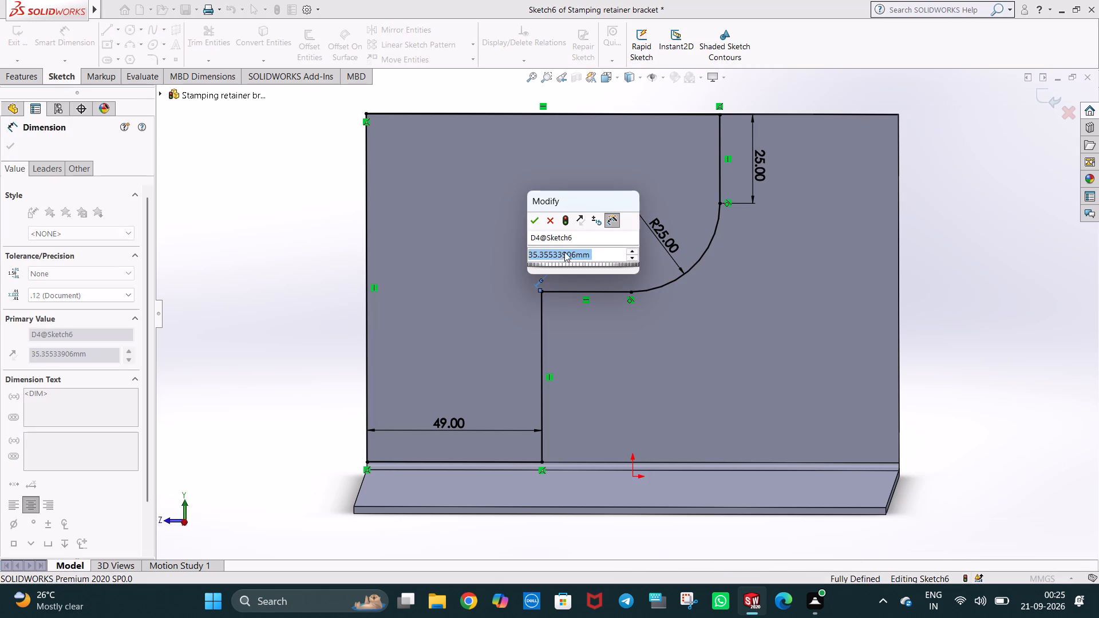
click(539, 220)
click(943, 208)
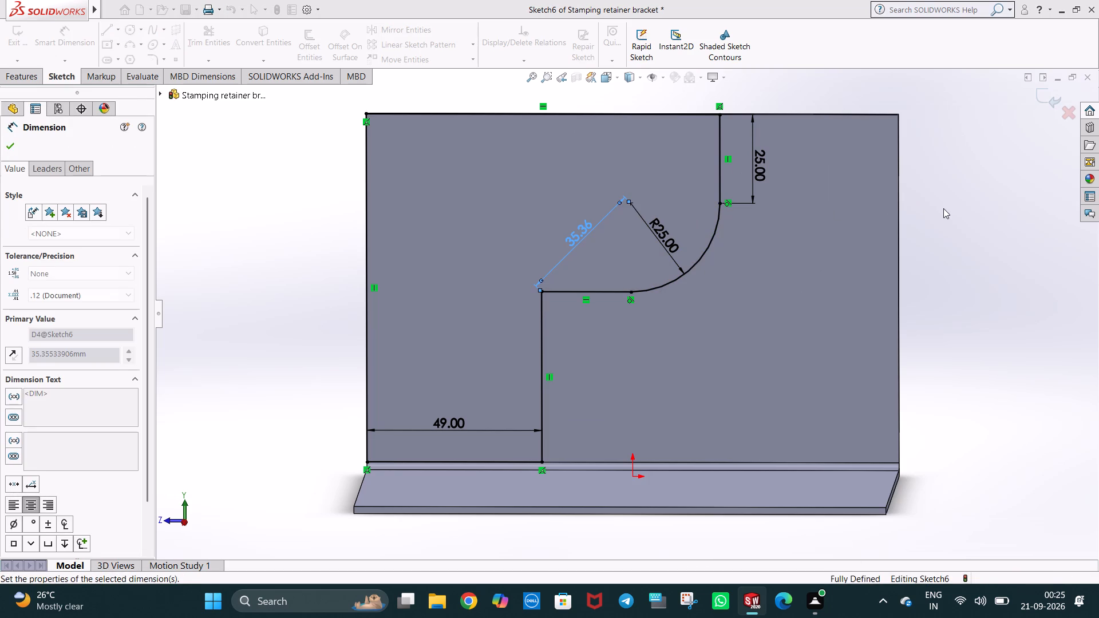
Cut the stepped profile with the 25 mm arc out of the upright flange with a blind Extruded Cut 2 mm deep.
middle_drag(940, 243, 918, 267)
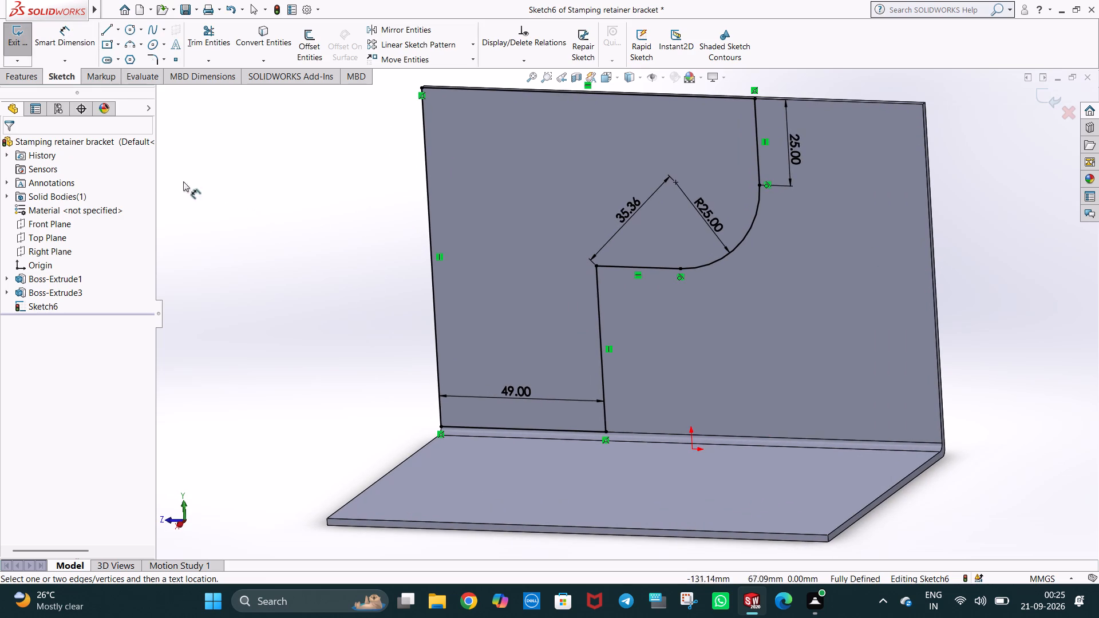
click(27, 81)
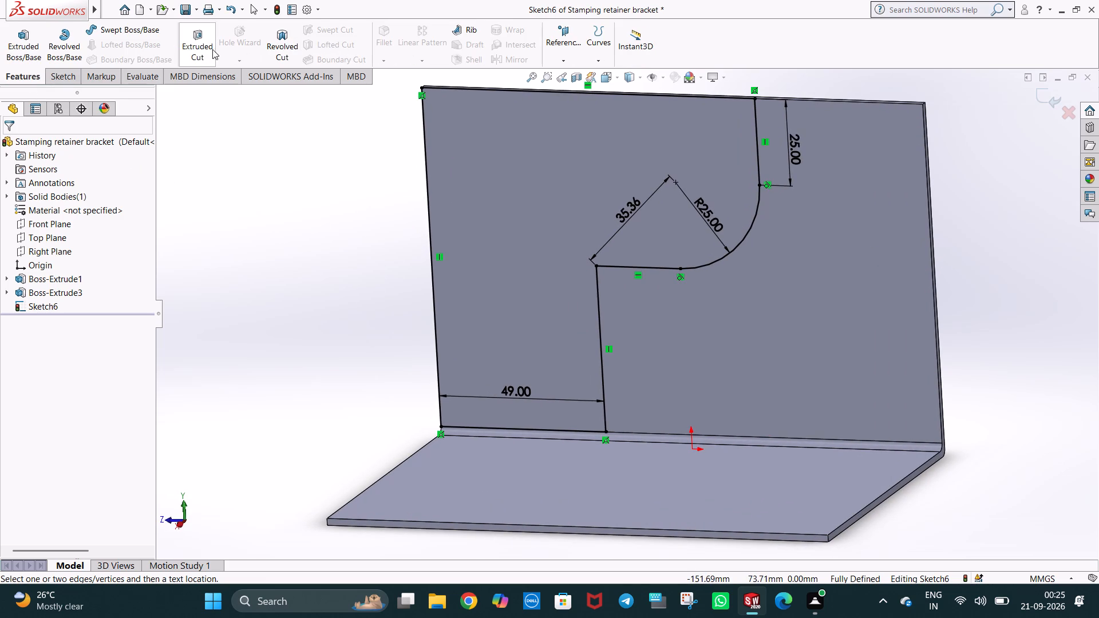
click(208, 47)
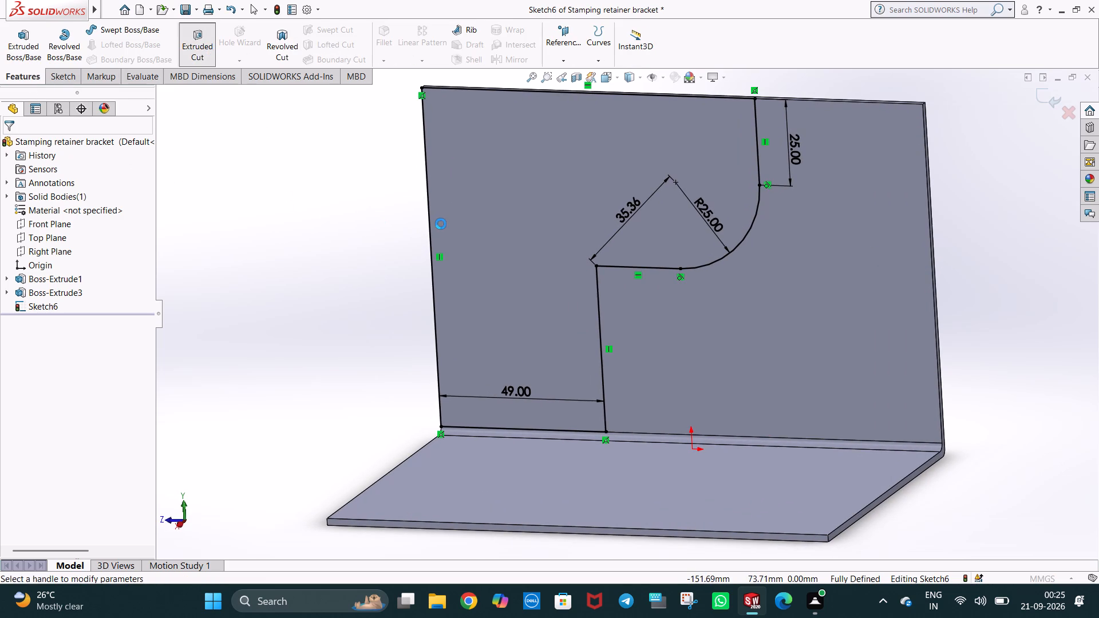
middle_drag(347, 270, 413, 319)
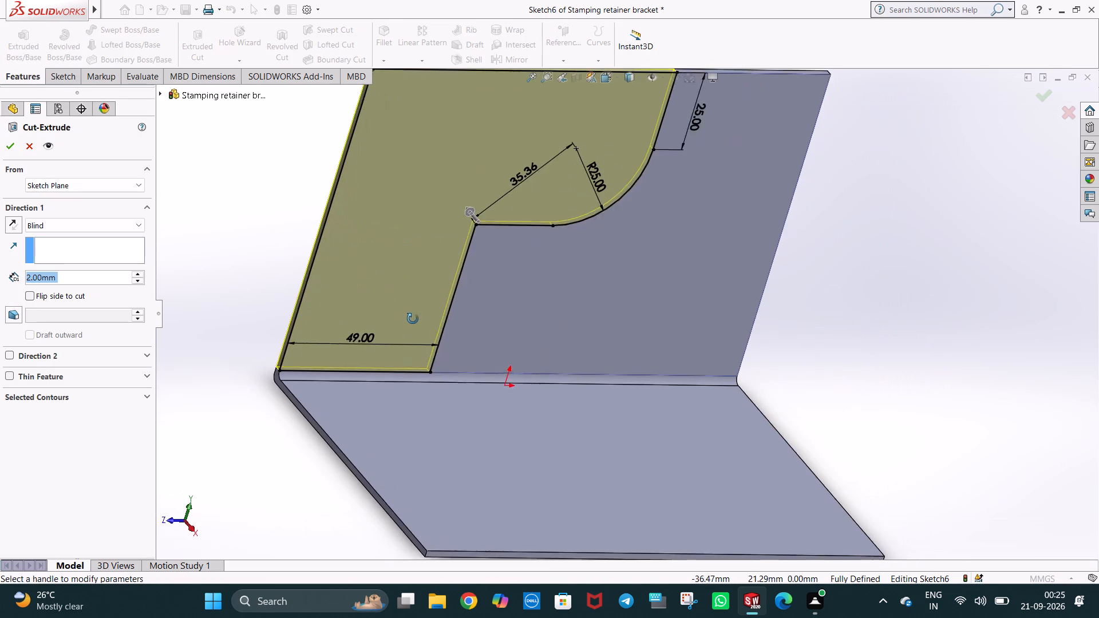
middle_drag(413, 319, 416, 320)
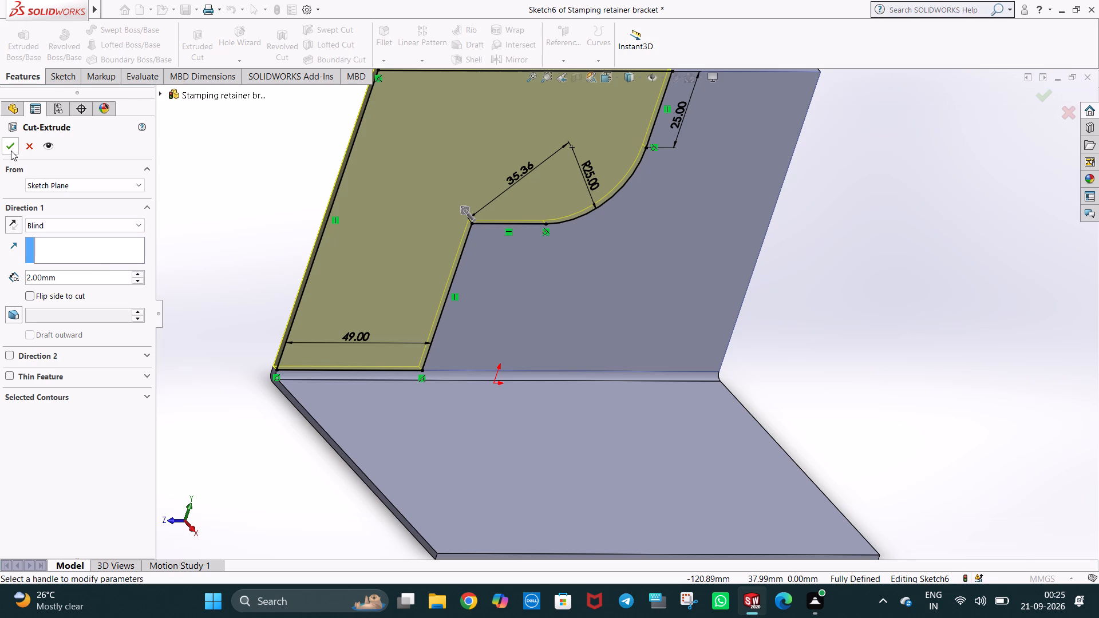
click(11, 150)
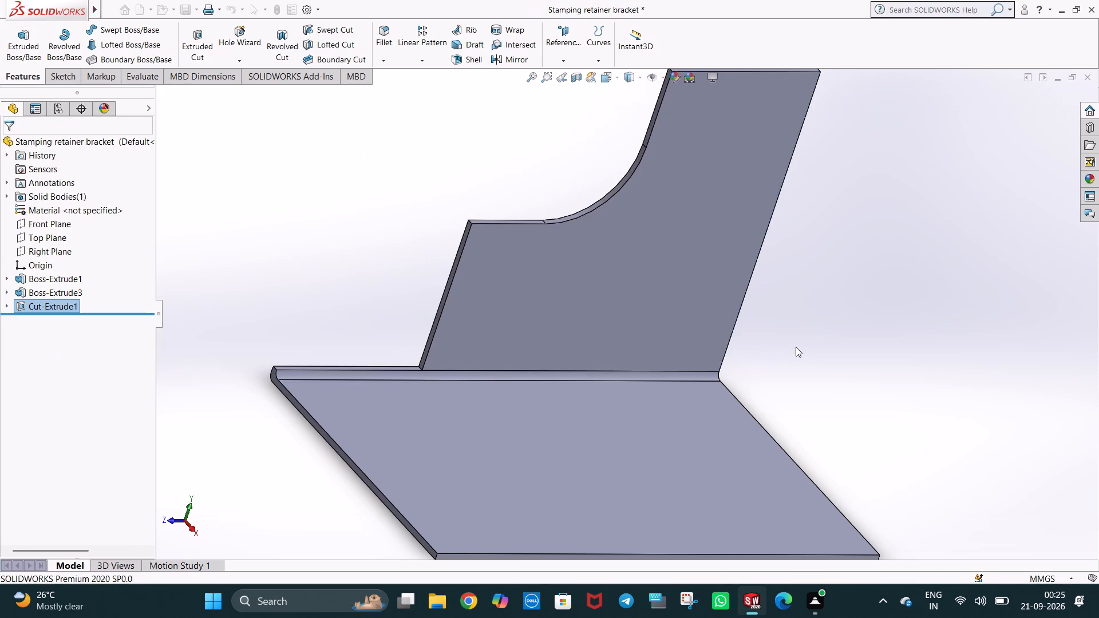
Examine the cut flange and the bend strip left beside it from several angles and in the front, top and right views.
scroll(797, 346, up, 1)
middle_drag(797, 345, 775, 320)
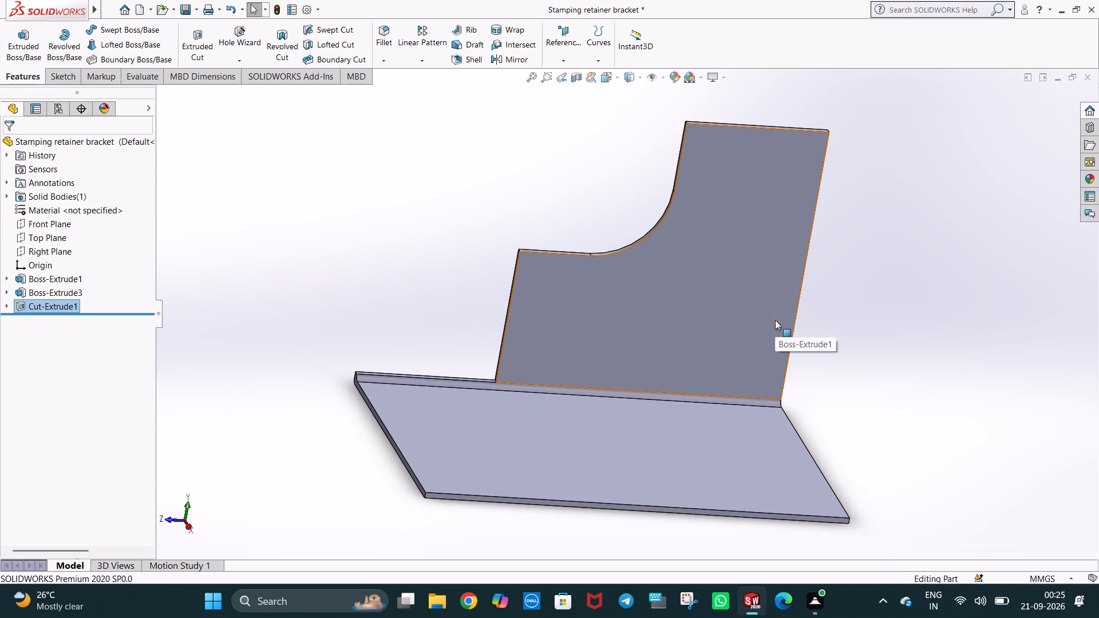
click(424, 304)
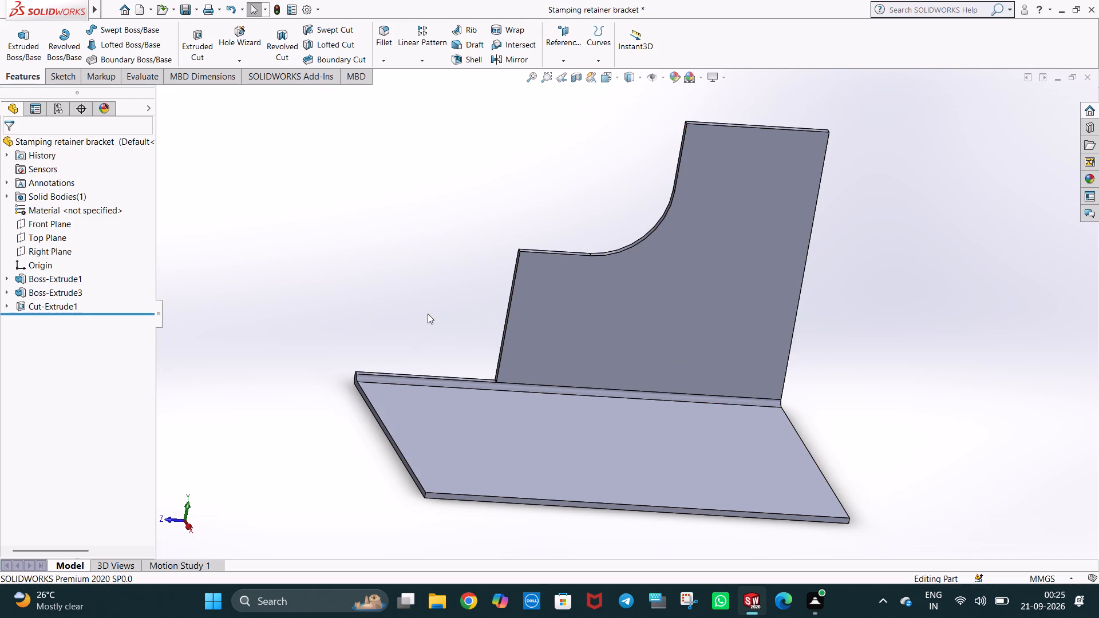
middle_drag(428, 314, 466, 326)
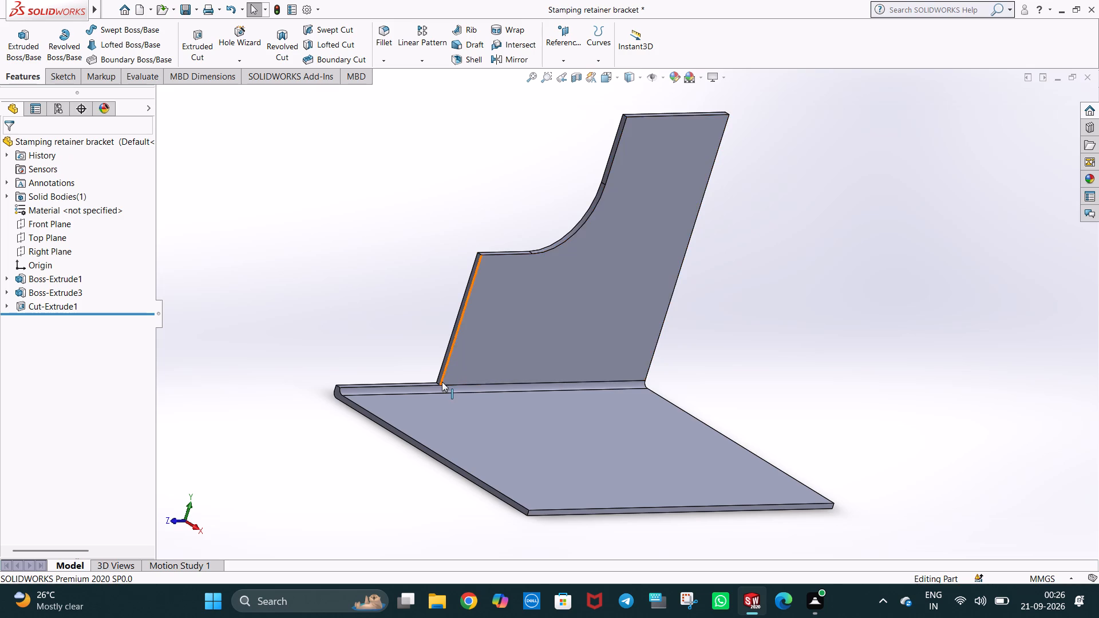
middle_drag(442, 382, 453, 476)
middle_drag(443, 366, 473, 394)
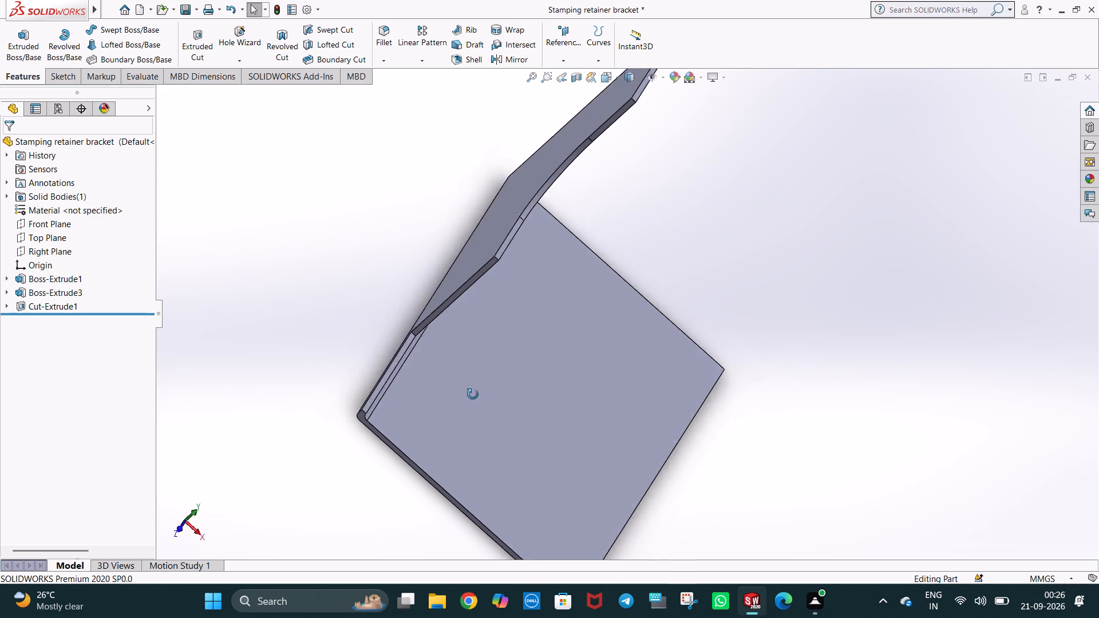
middle_drag(473, 394, 446, 339)
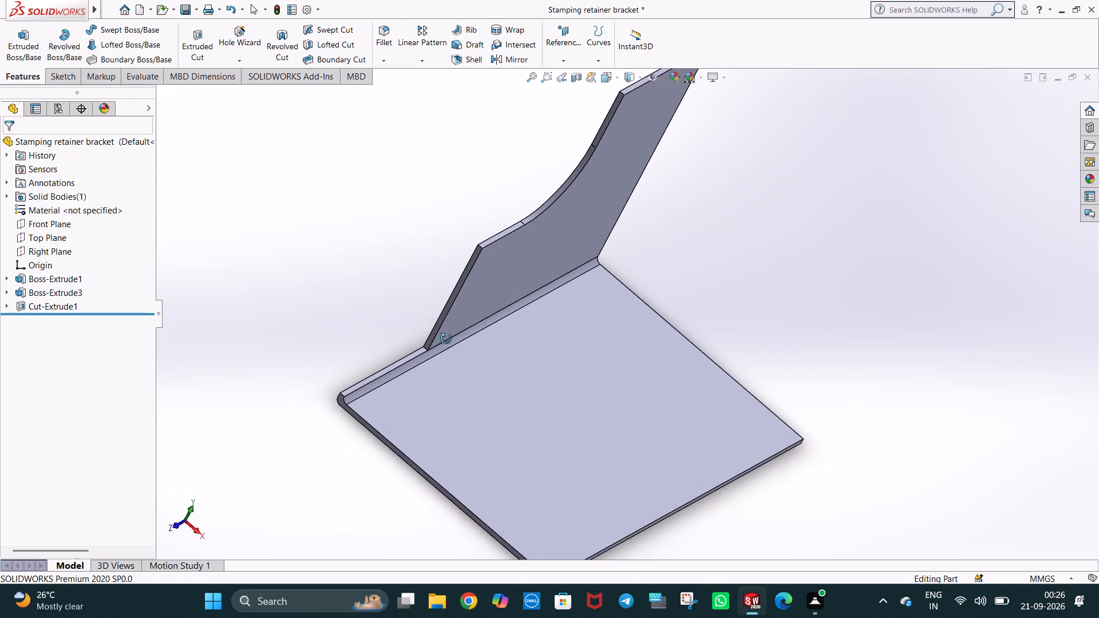
middle_drag(446, 339, 430, 271)
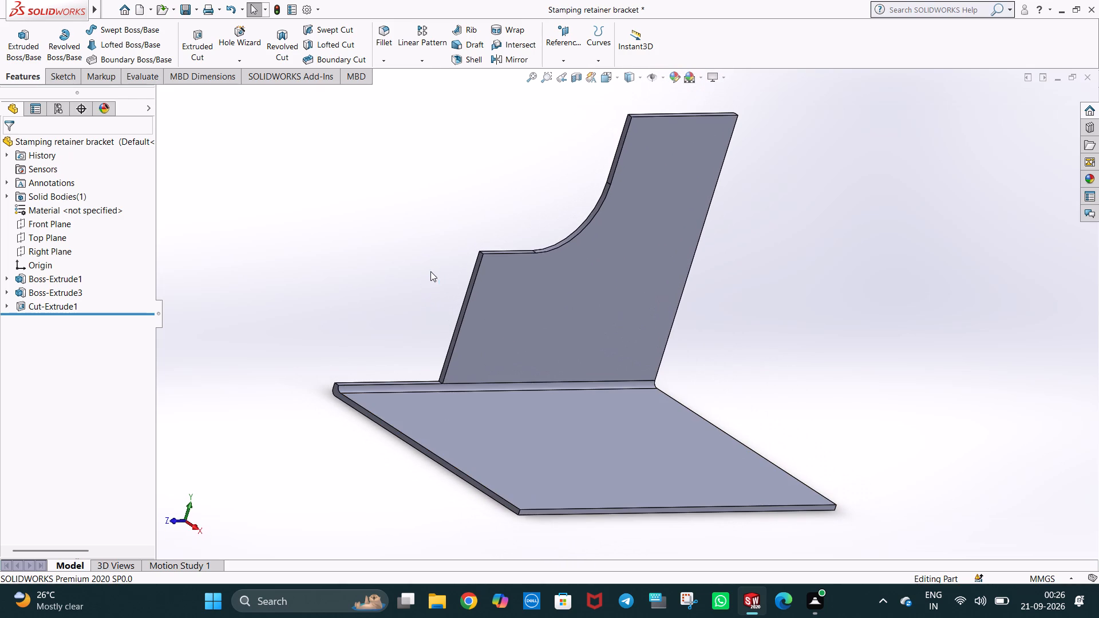
scroll(495, 302, up, 2)
middle_drag(493, 377, 492, 360)
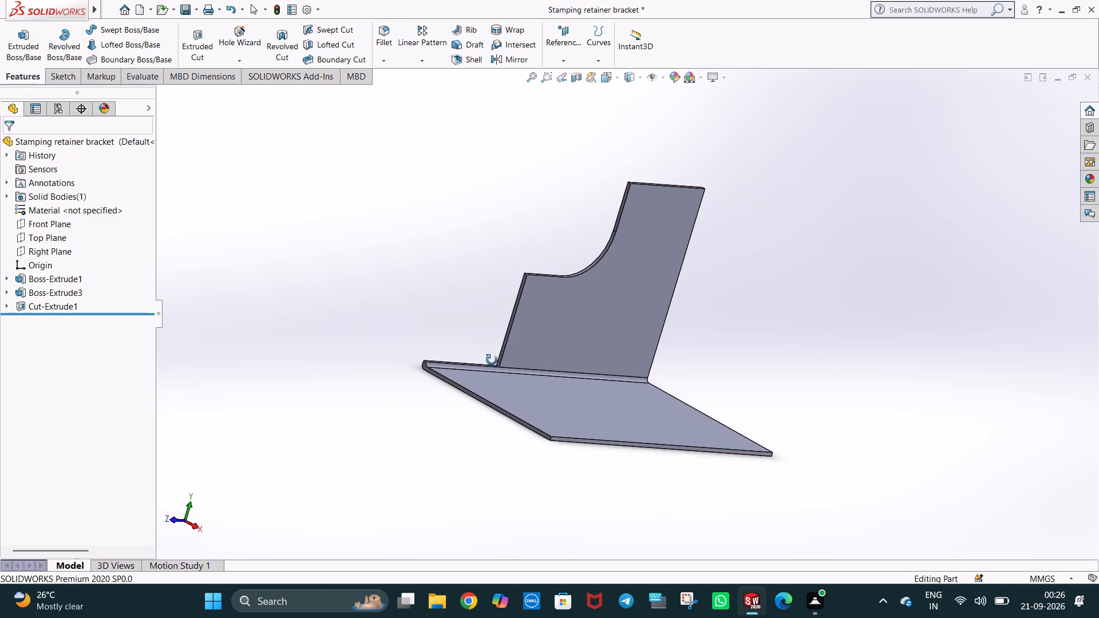
middle_drag(492, 360, 492, 358)
scroll(497, 292, up, 1)
middle_drag(497, 290, 484, 306)
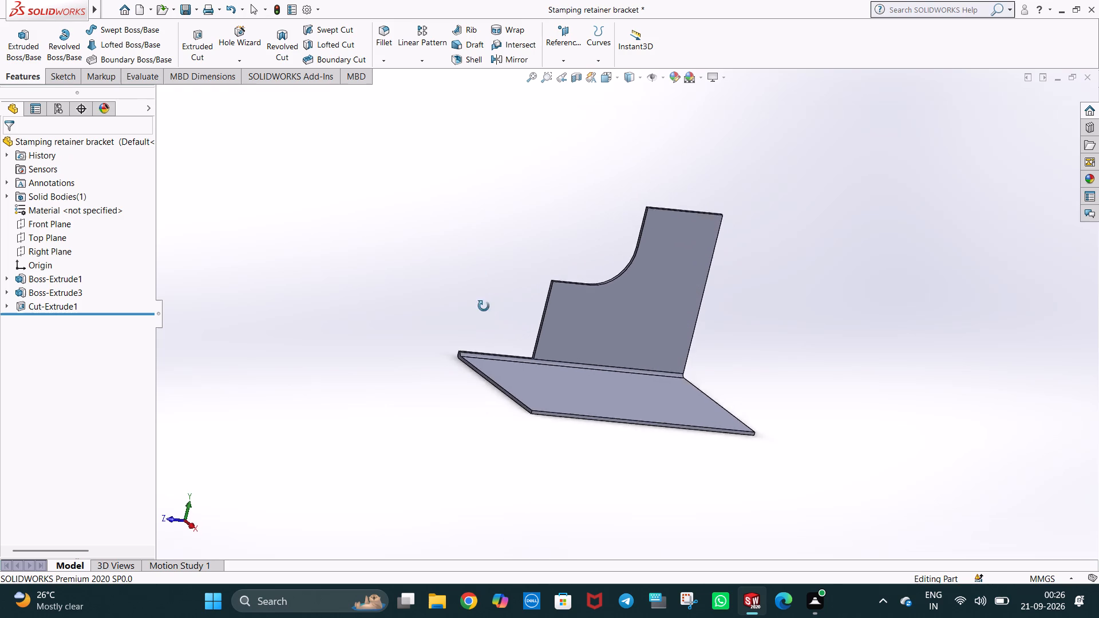
middle_drag(484, 306, 537, 384)
middle_drag(504, 330, 495, 325)
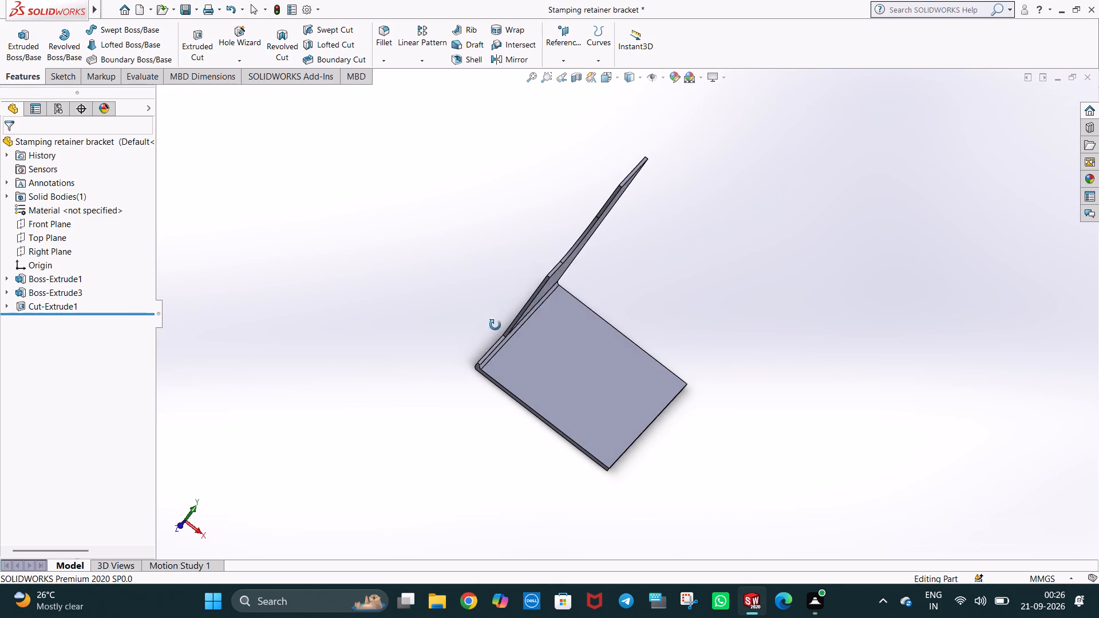
middle_drag(495, 325, 491, 320)
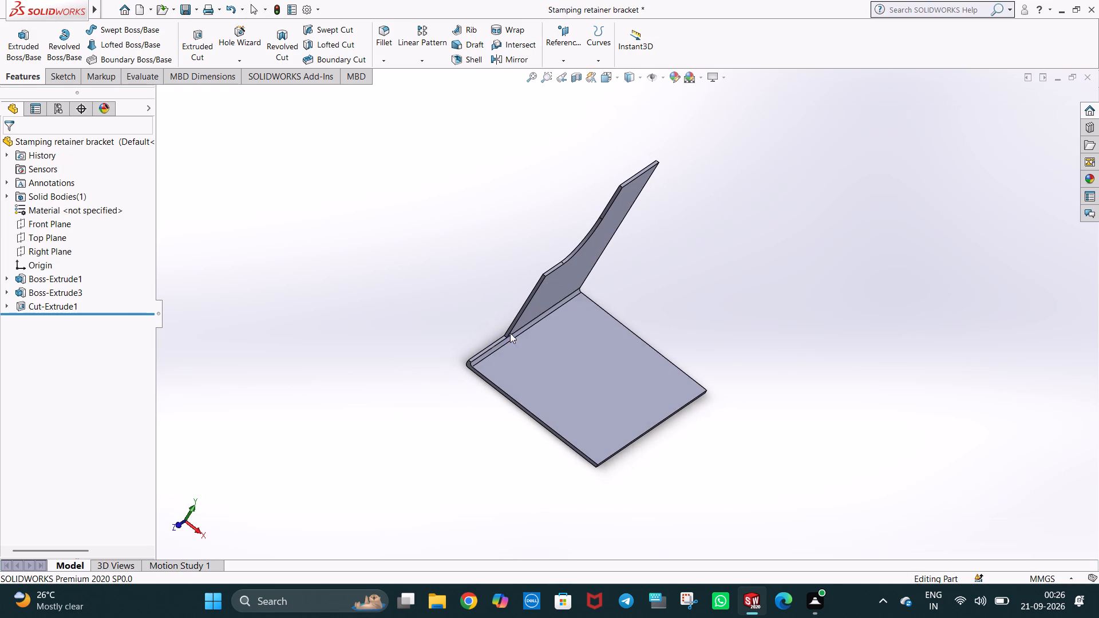
middle_drag(498, 320, 483, 260)
key(ctrl+1)
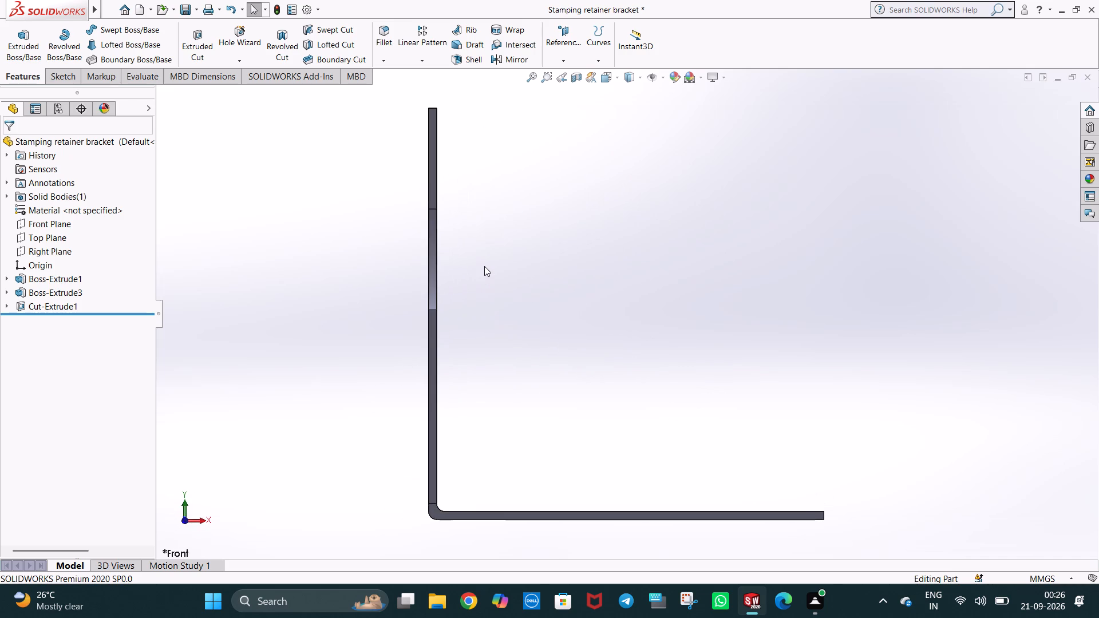
key(ctrl+5)
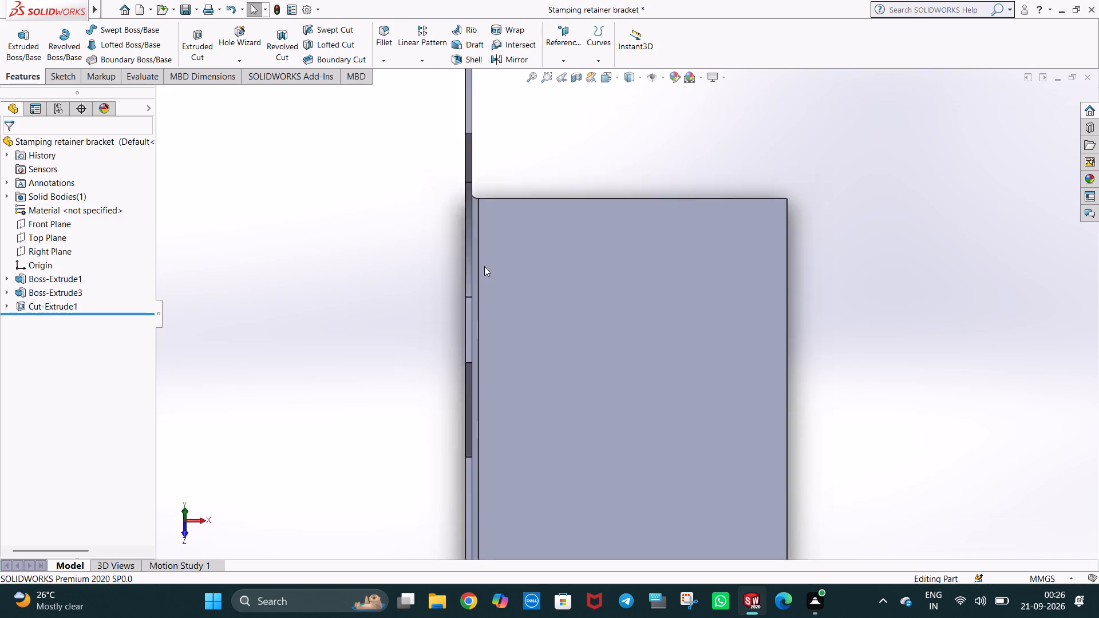
key(ctrl+4)
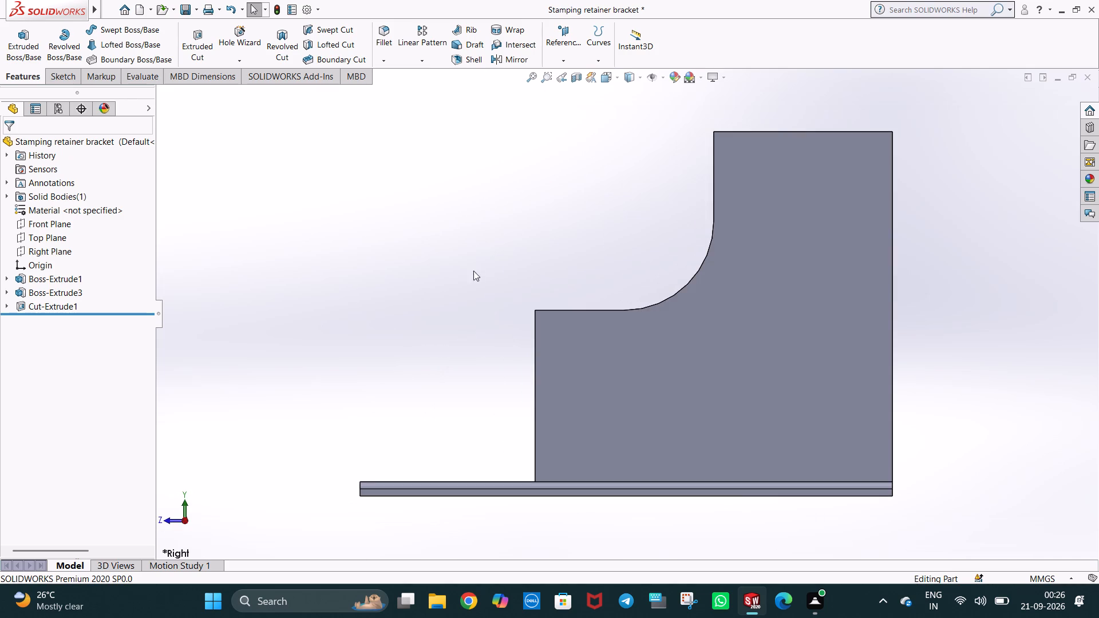
click(462, 276)
middle_drag(450, 356, 457, 390)
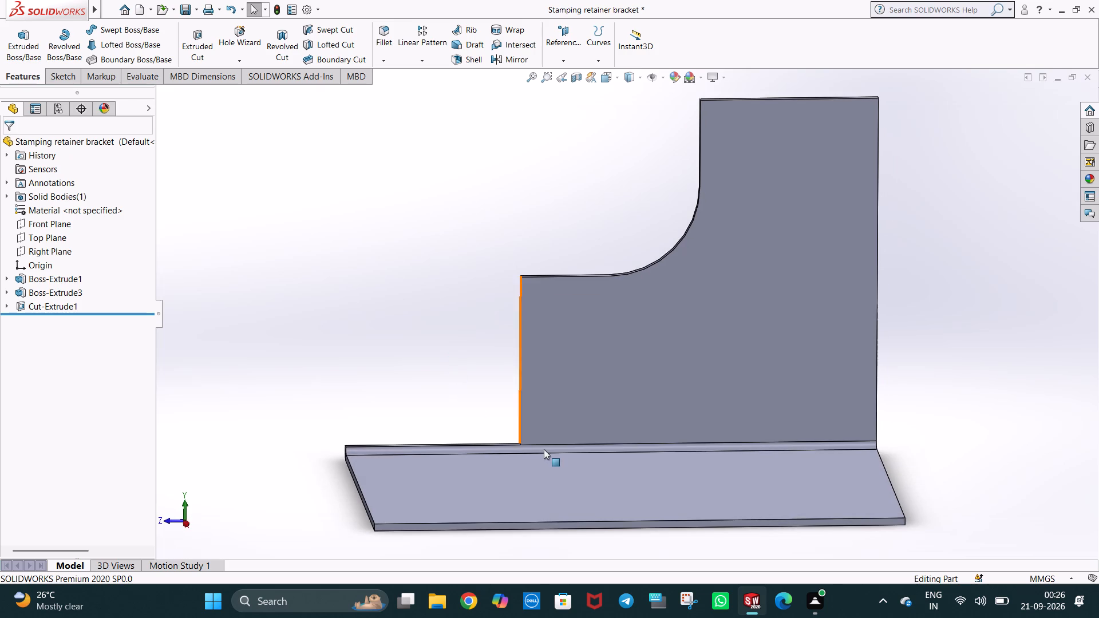
middle_drag(463, 369, 464, 439)
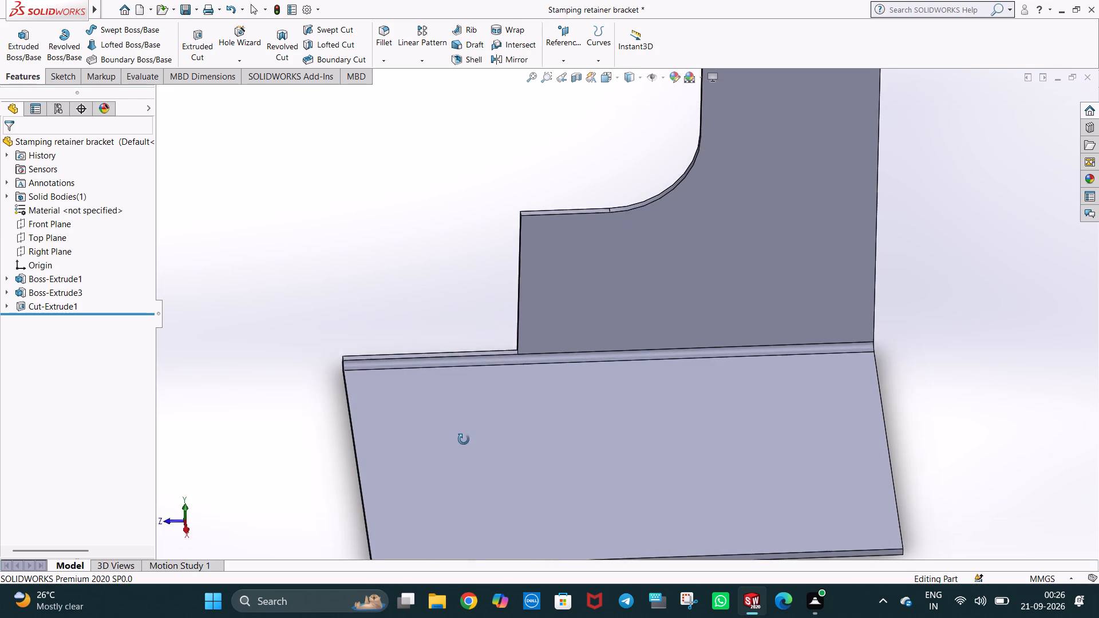
middle_drag(464, 439, 466, 448)
On the base plate's top face, sketch a closed line rectangle 4 mm wide and about 49 mm long over the leftover bend strip.
key(ctrl+5)
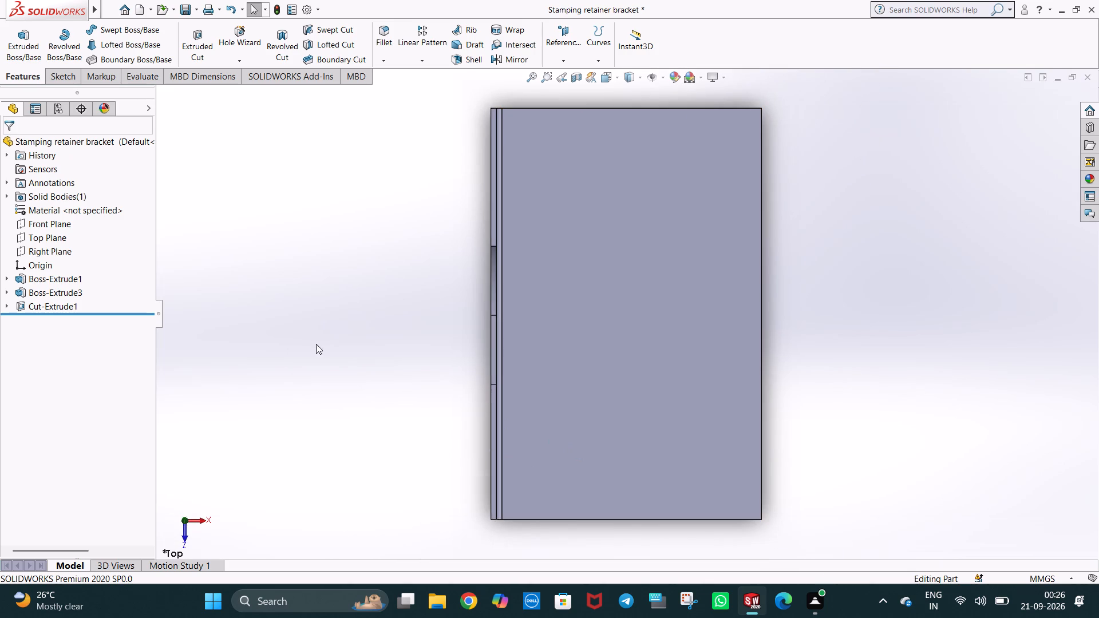
right_click(602, 383)
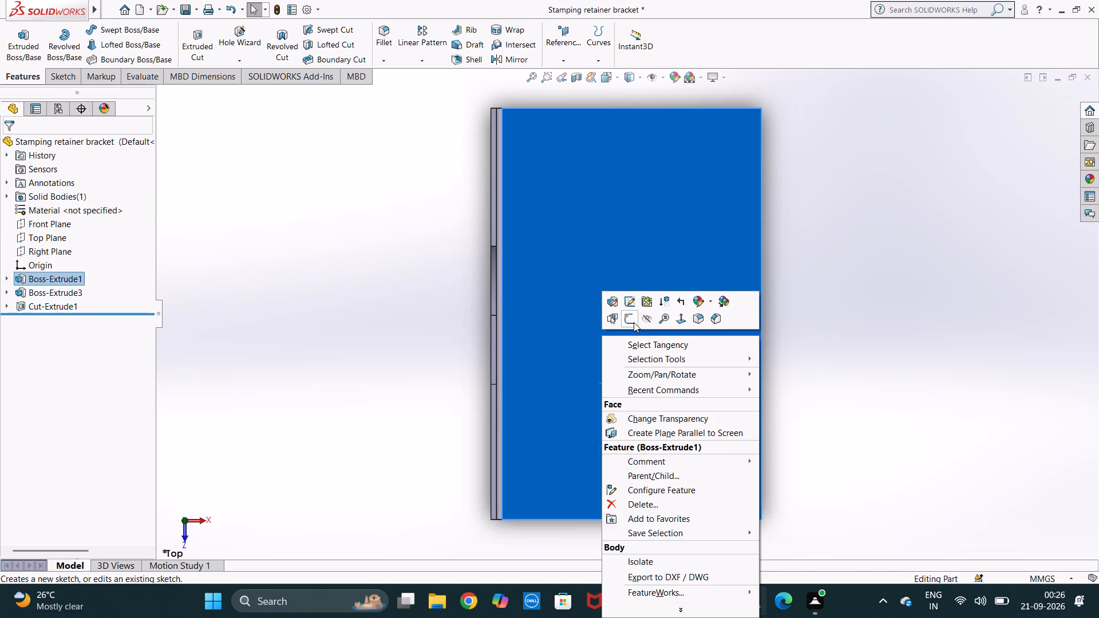
click(634, 322)
click(110, 29)
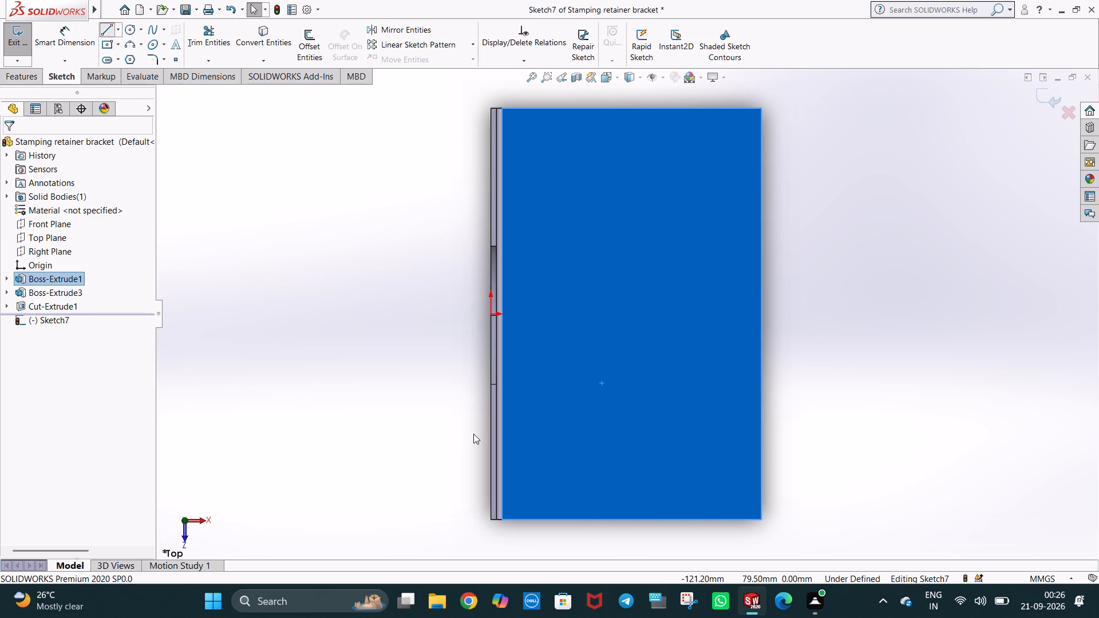
middle_drag(531, 423, 531, 417)
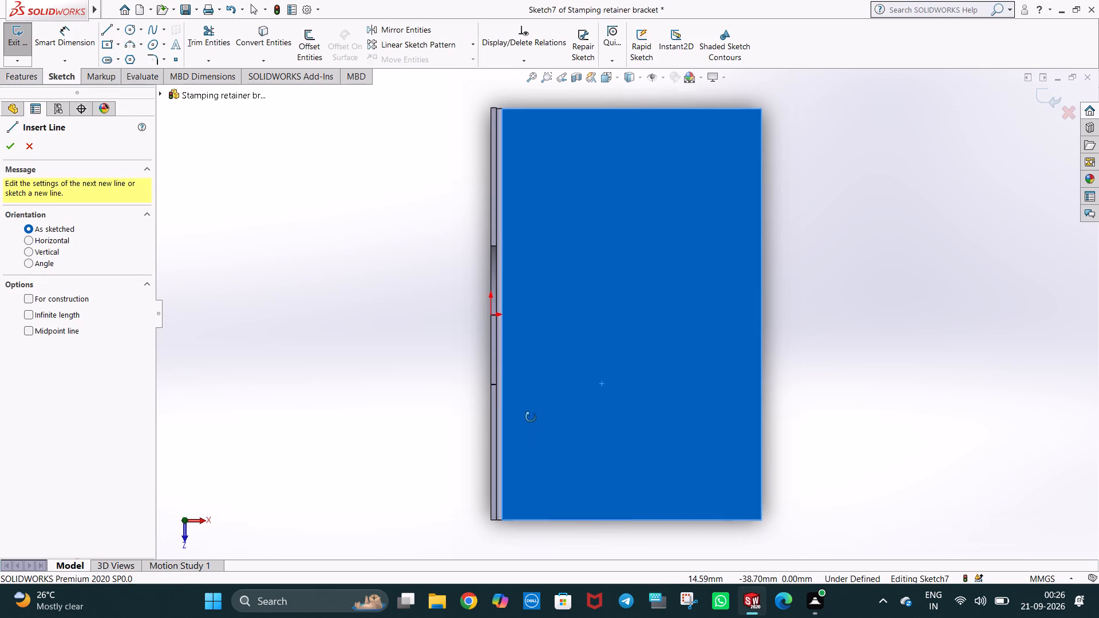
middle_drag(531, 417, 528, 401)
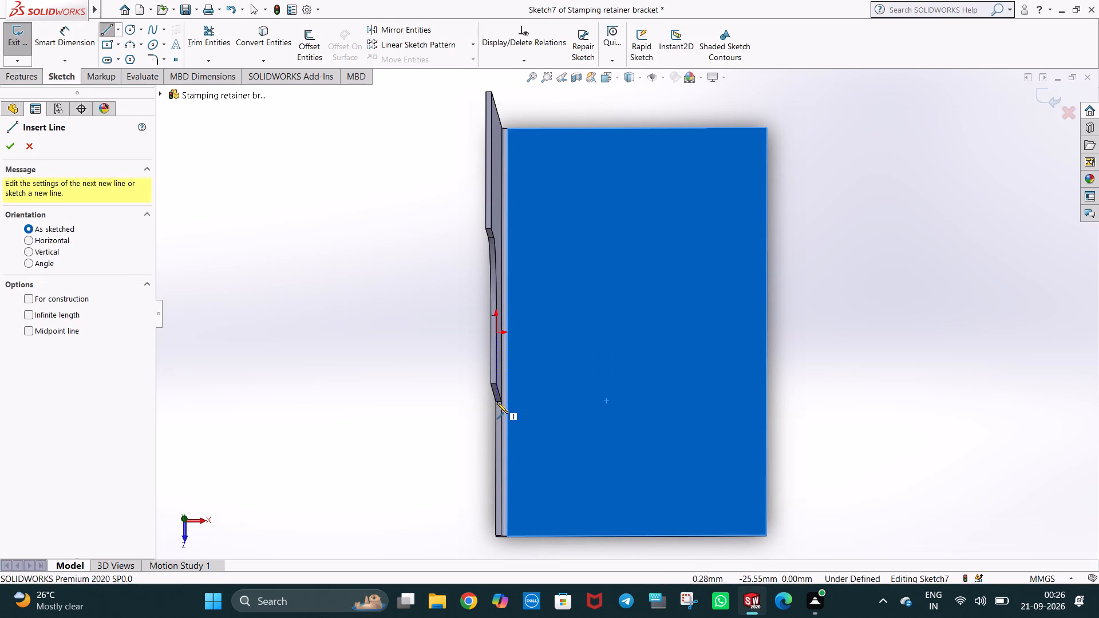
click(496, 402)
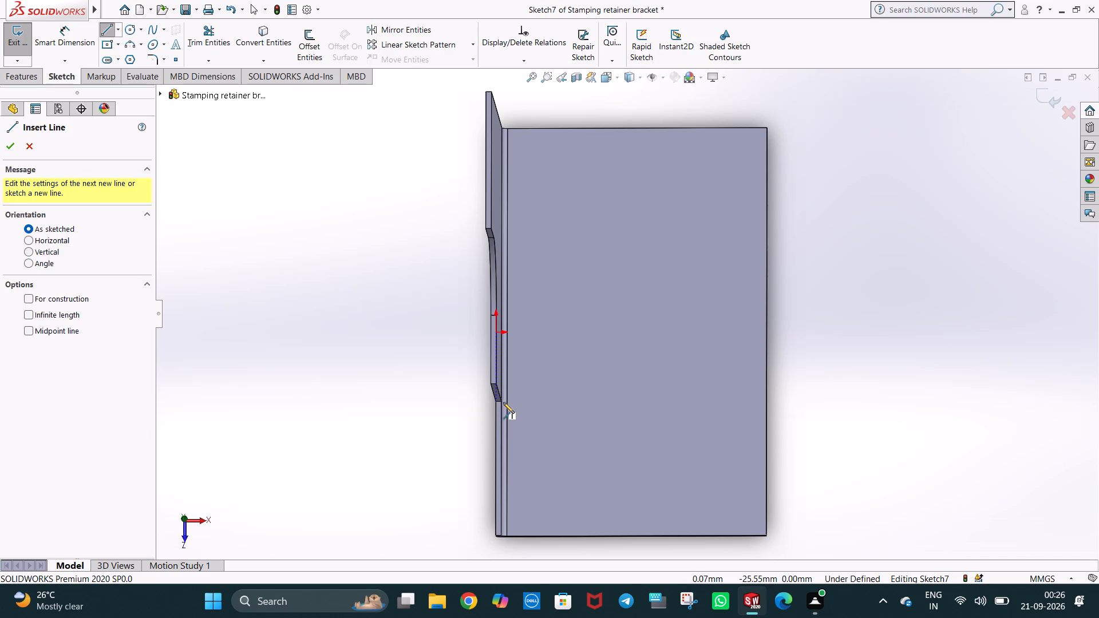
click(507, 402)
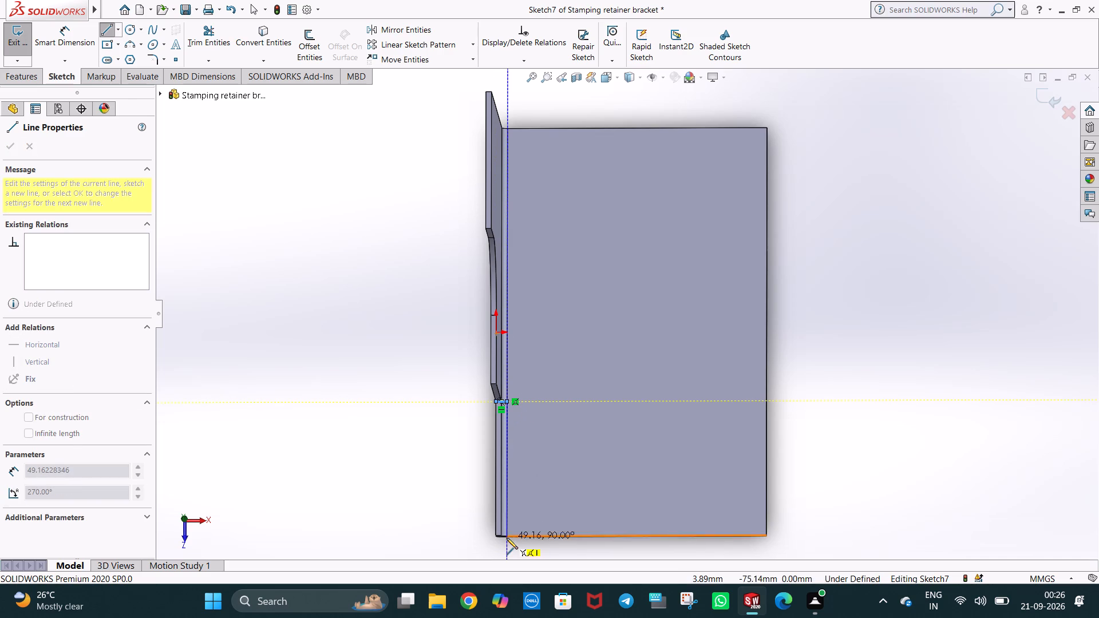
click(507, 536)
click(496, 537)
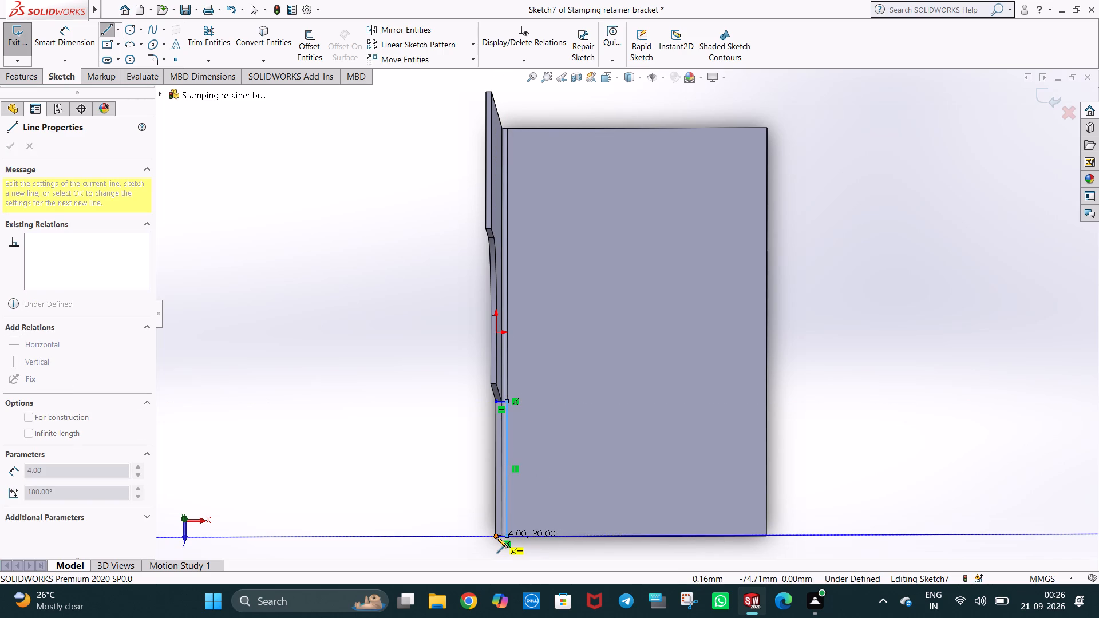
click(497, 402)
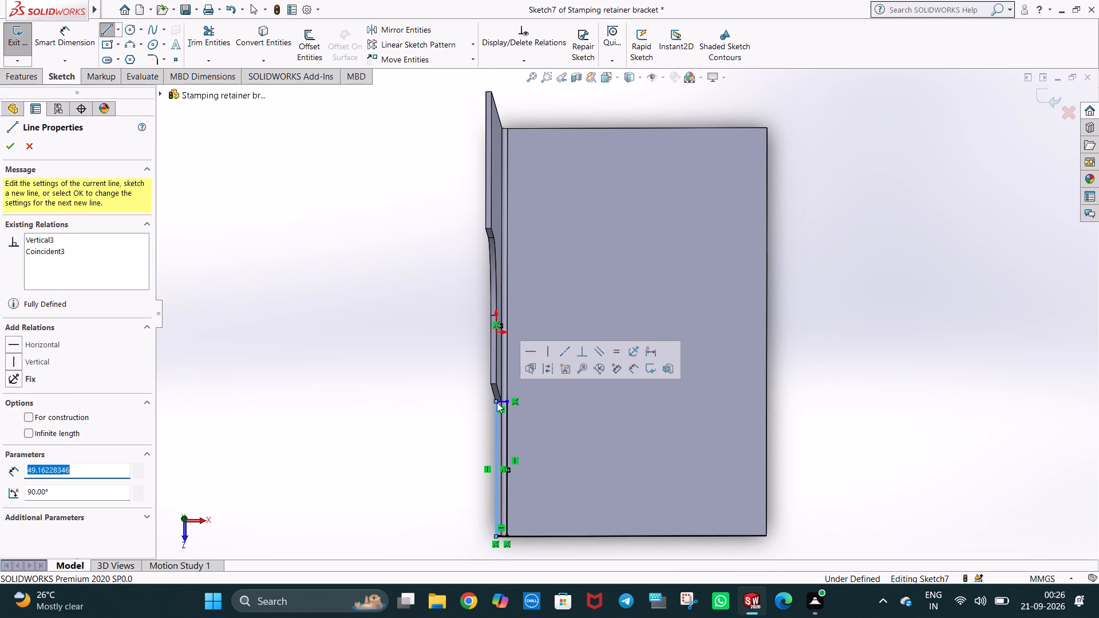
key(Escape)
key(Escape)
key(Escape)
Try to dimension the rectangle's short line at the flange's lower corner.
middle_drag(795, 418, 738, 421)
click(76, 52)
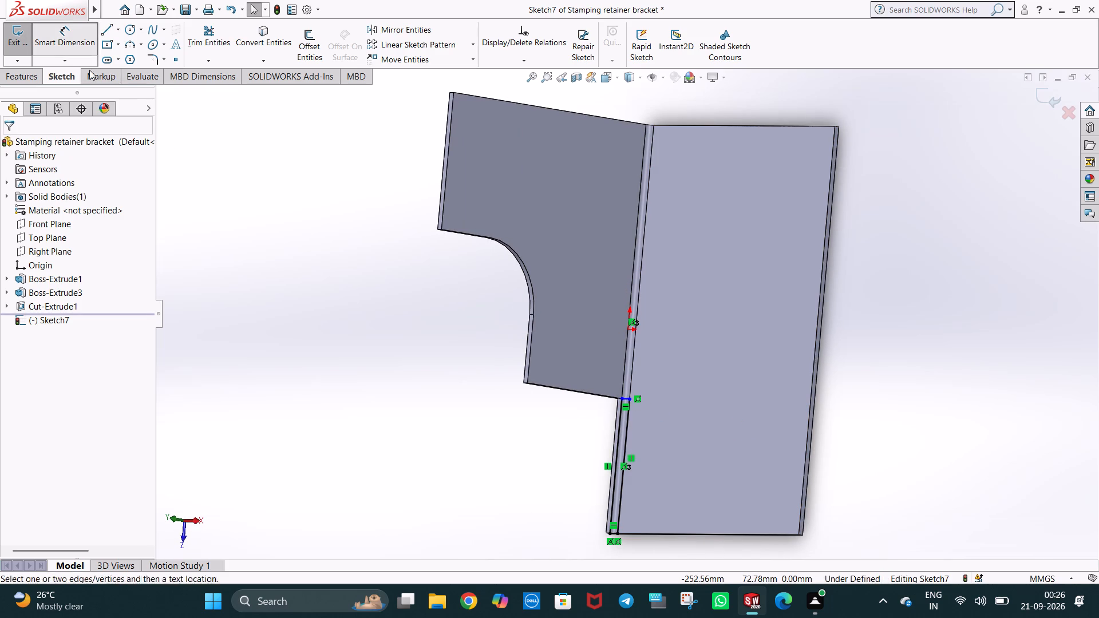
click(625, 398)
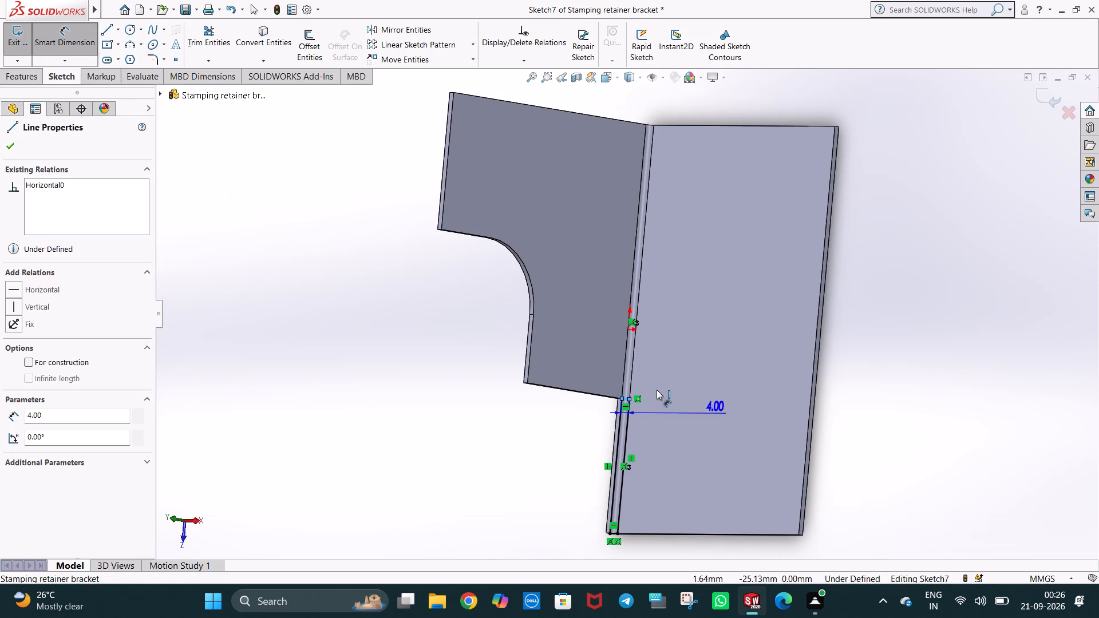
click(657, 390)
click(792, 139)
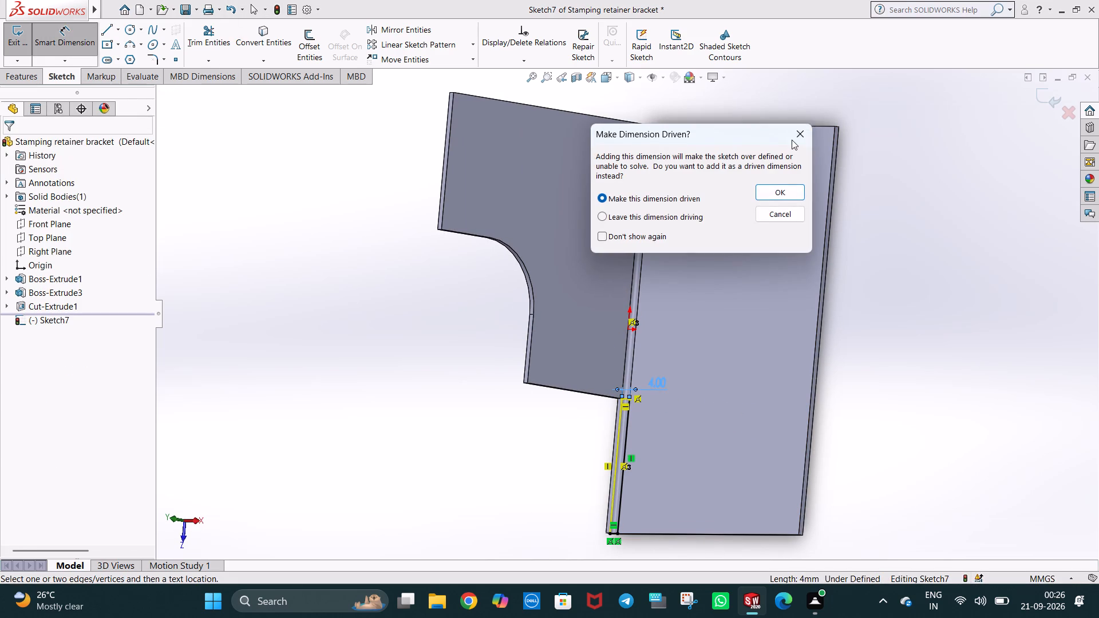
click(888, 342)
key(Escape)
Try to remove the leftover bend strip with a blind Extruded Cut 2 mm deep from the rectangle sketch.
middle_drag(684, 472, 722, 462)
click(33, 82)
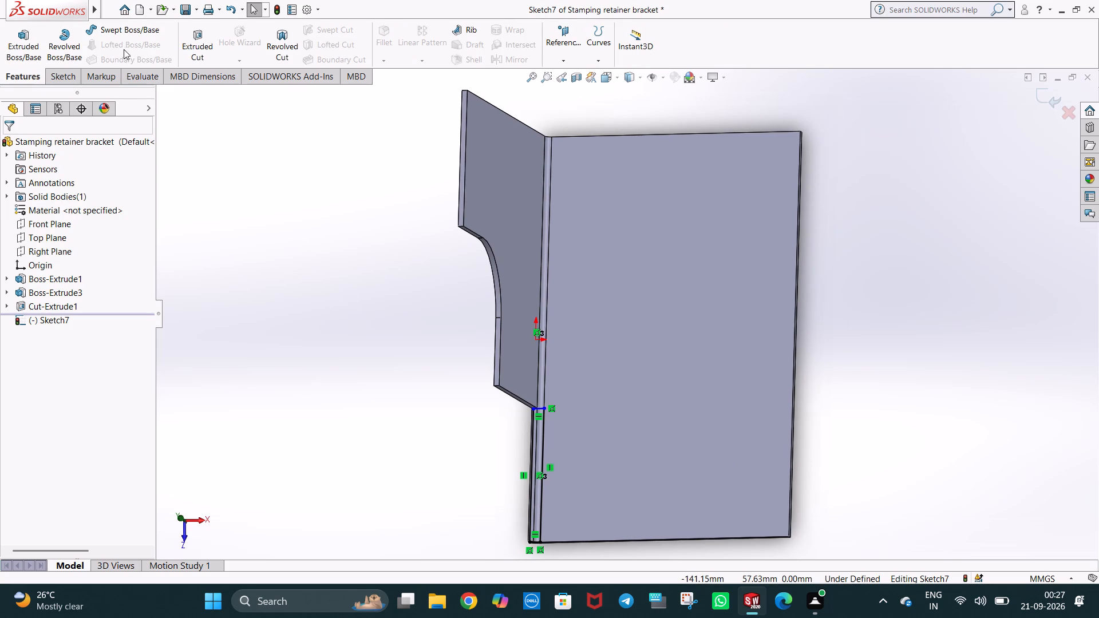
click(183, 50)
scroll(425, 447, up, 2)
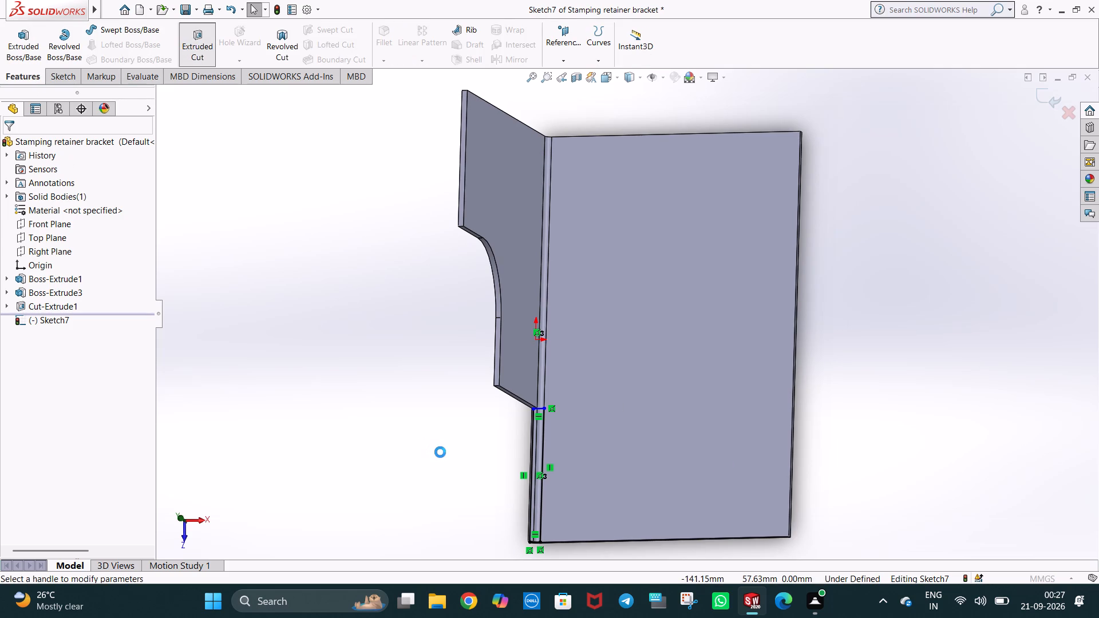
scroll(440, 452, up, 1)
middle_drag(428, 450, 455, 449)
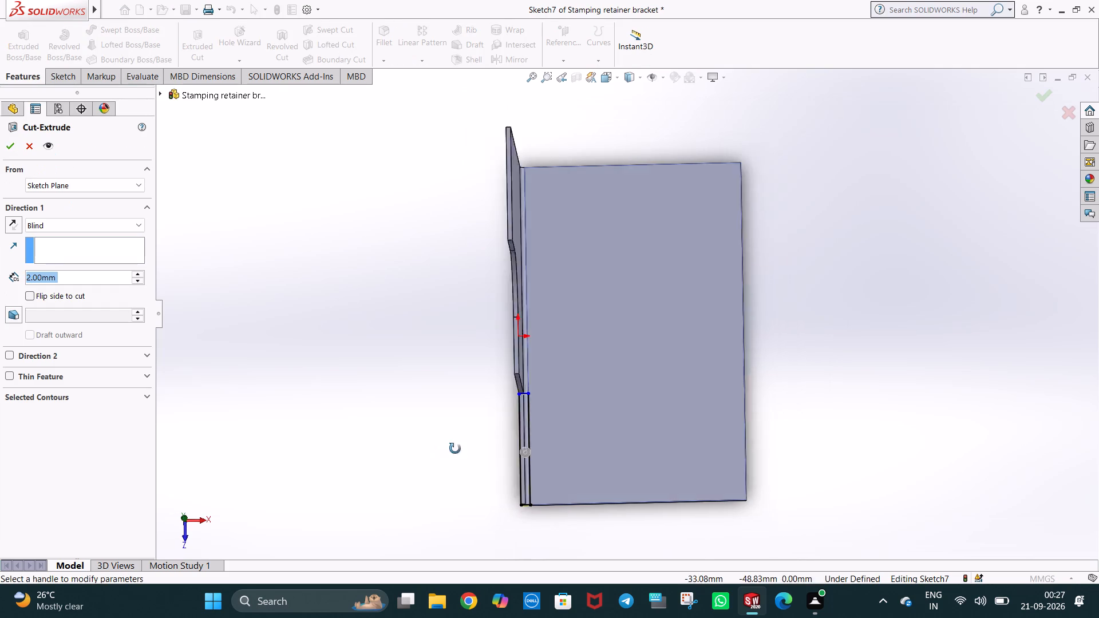
middle_drag(455, 449, 500, 419)
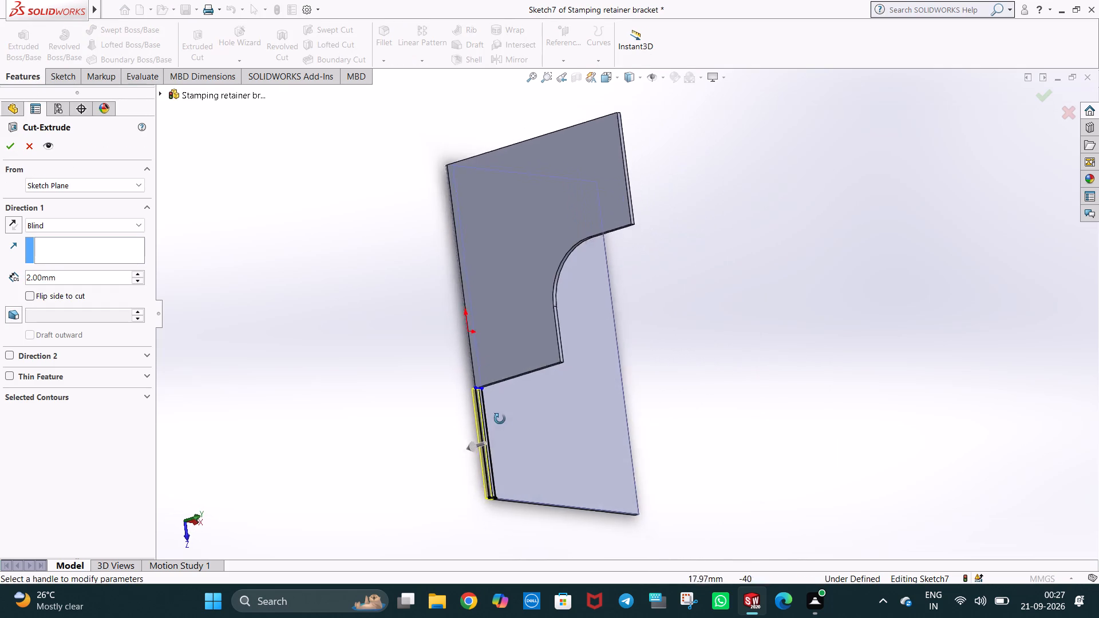
middle_drag(500, 419, 410, 371)
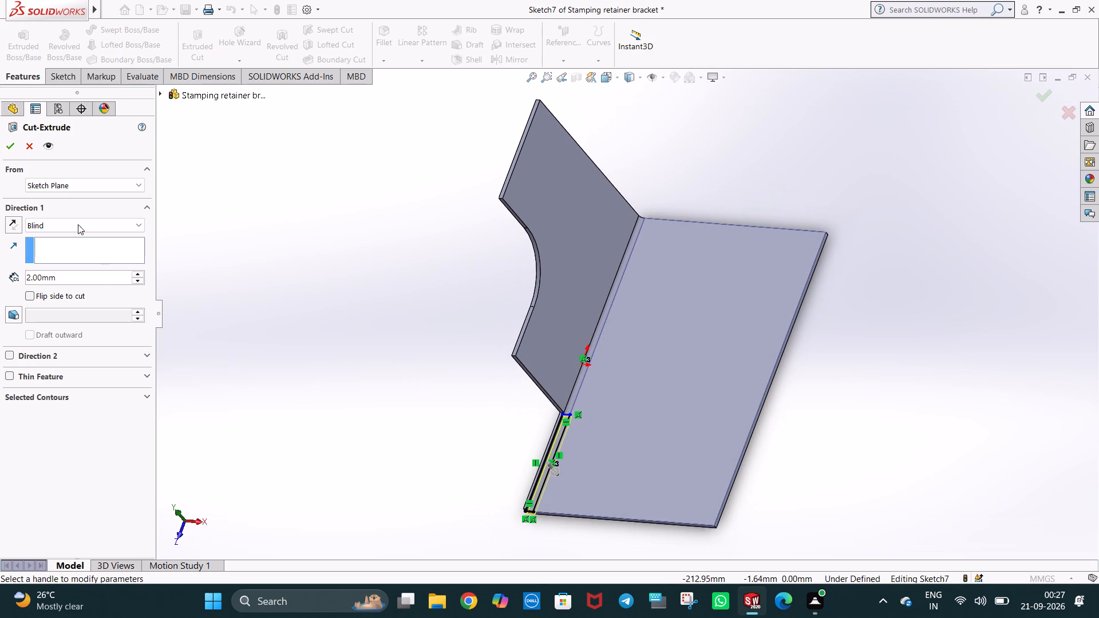
click(8, 146)
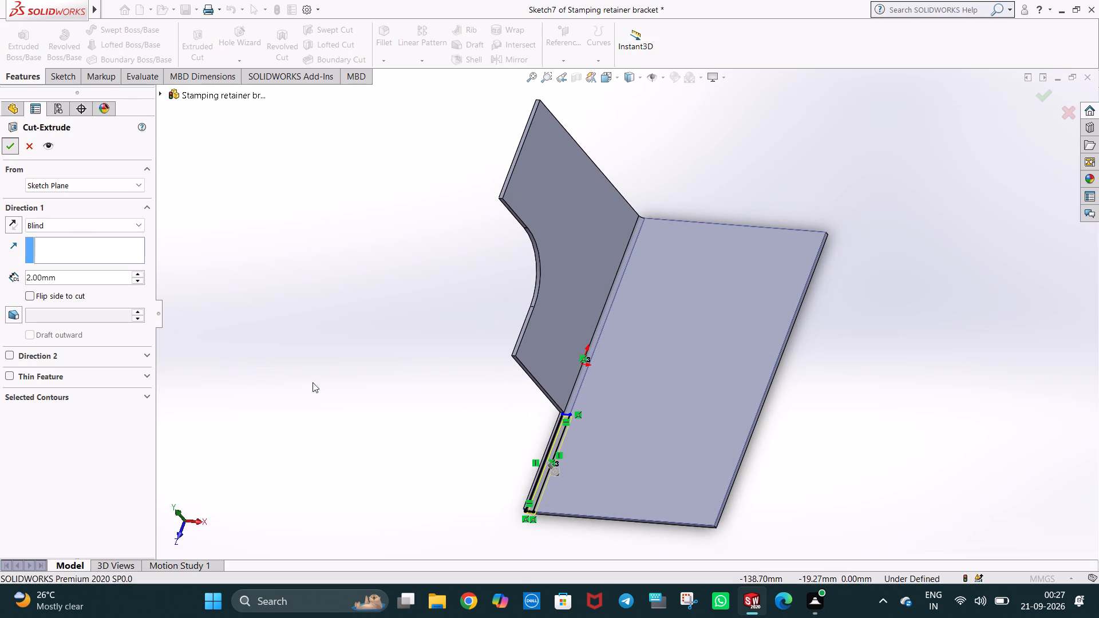
Examine the cut sketch over the bend strip in the isometric and face-on views and from several close angles.
click(358, 385)
middle_drag(454, 443, 474, 450)
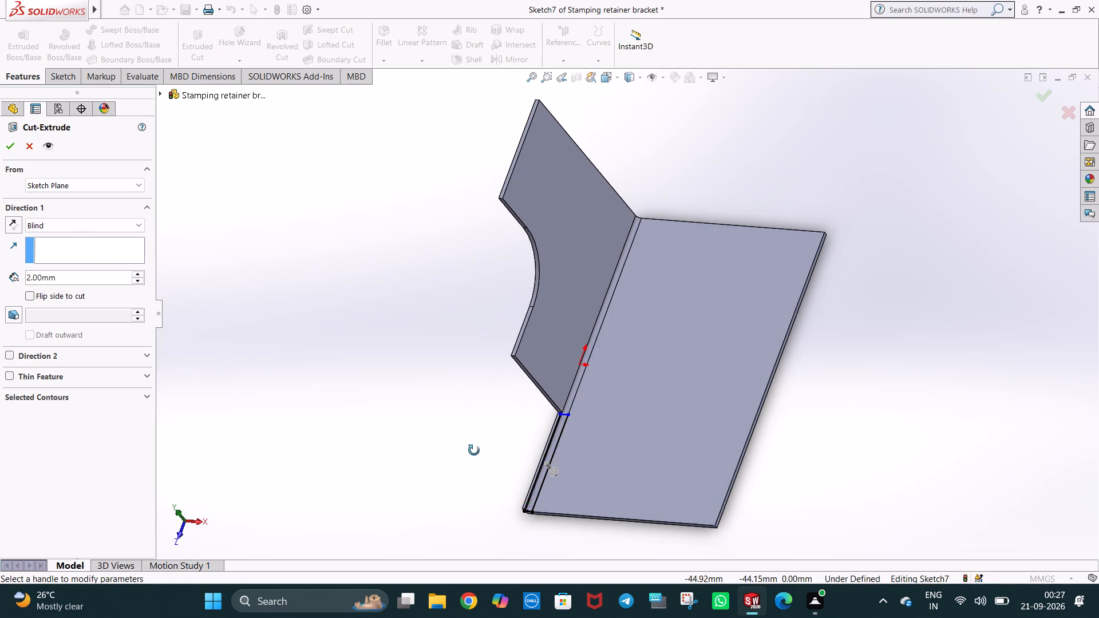
middle_drag(474, 450, 496, 461)
key(ctrl+7)
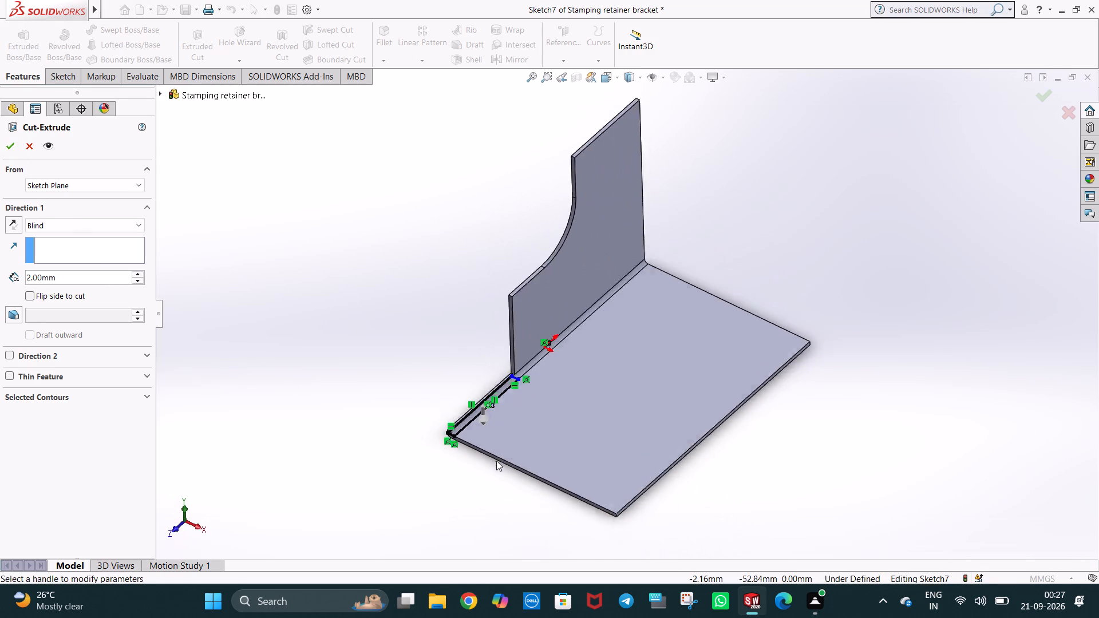
click(407, 344)
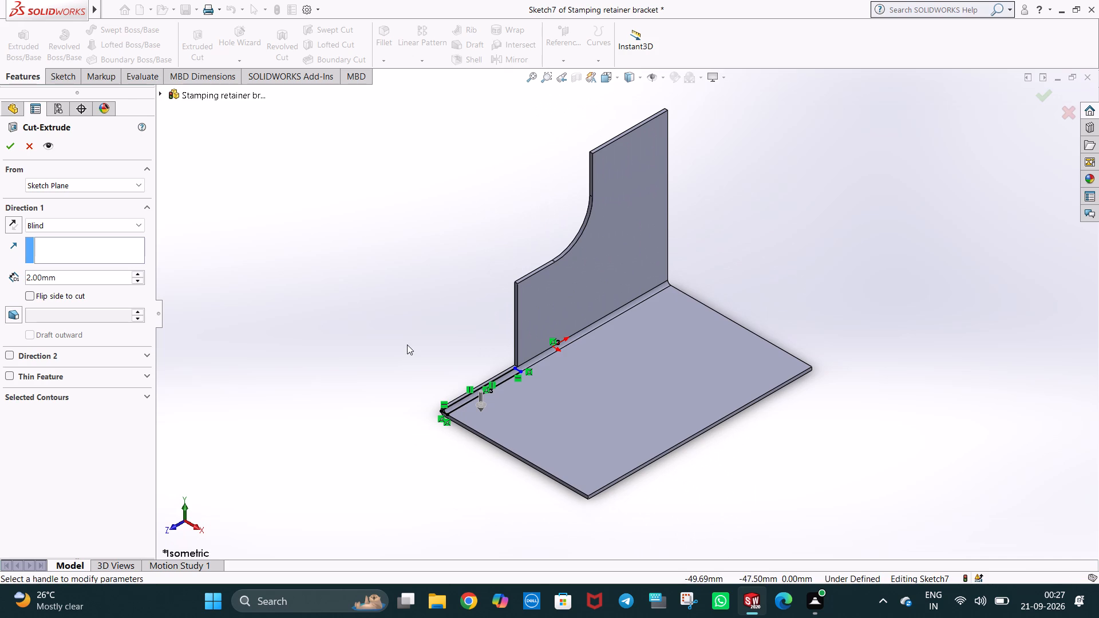
middle_drag(417, 355, 449, 441)
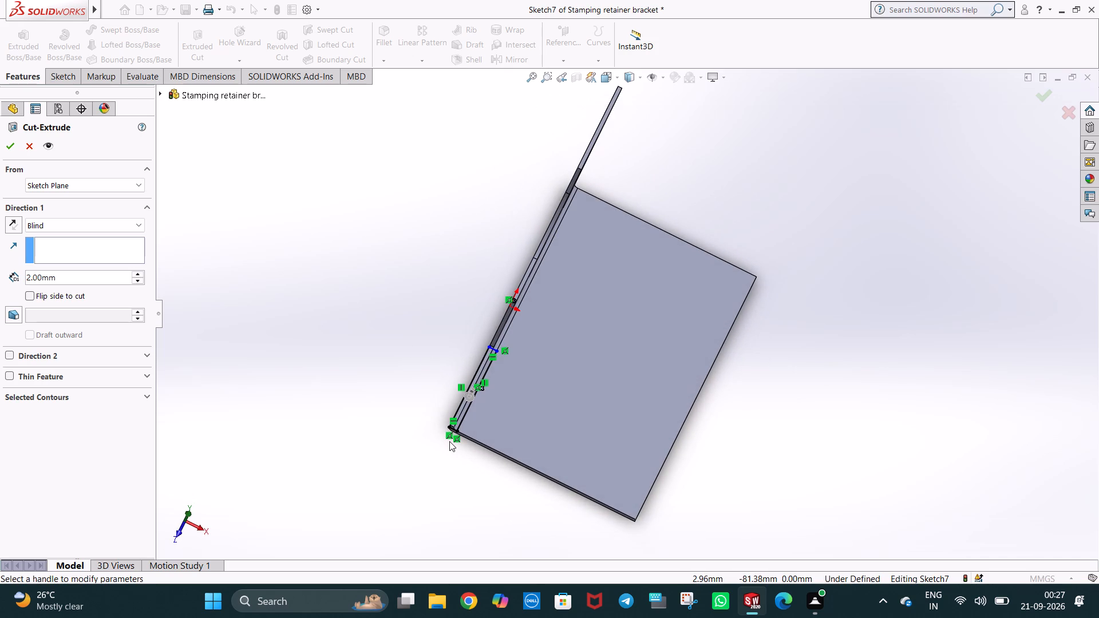
key(ctrl+8)
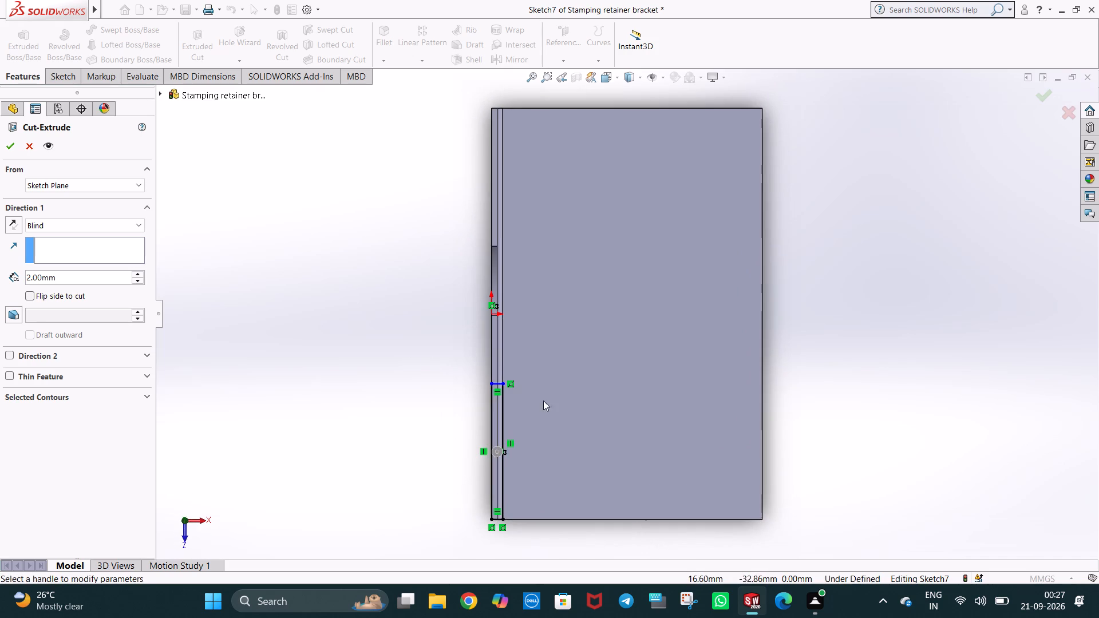
scroll(563, 409, down, 3)
middle_drag(407, 405, 405, 397)
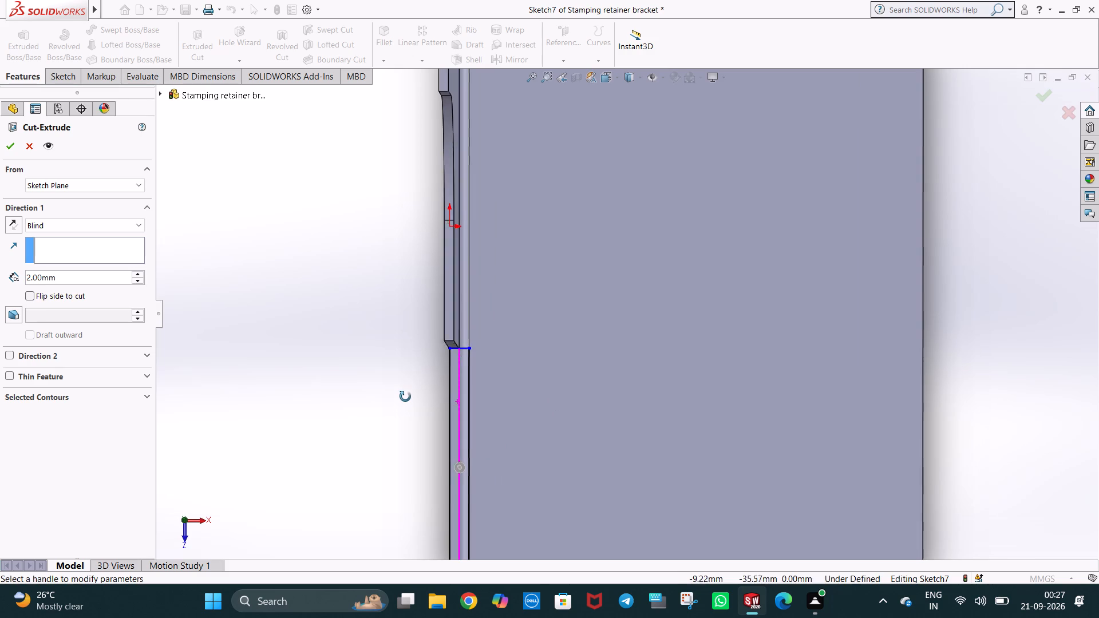
middle_drag(405, 397, 512, 338)
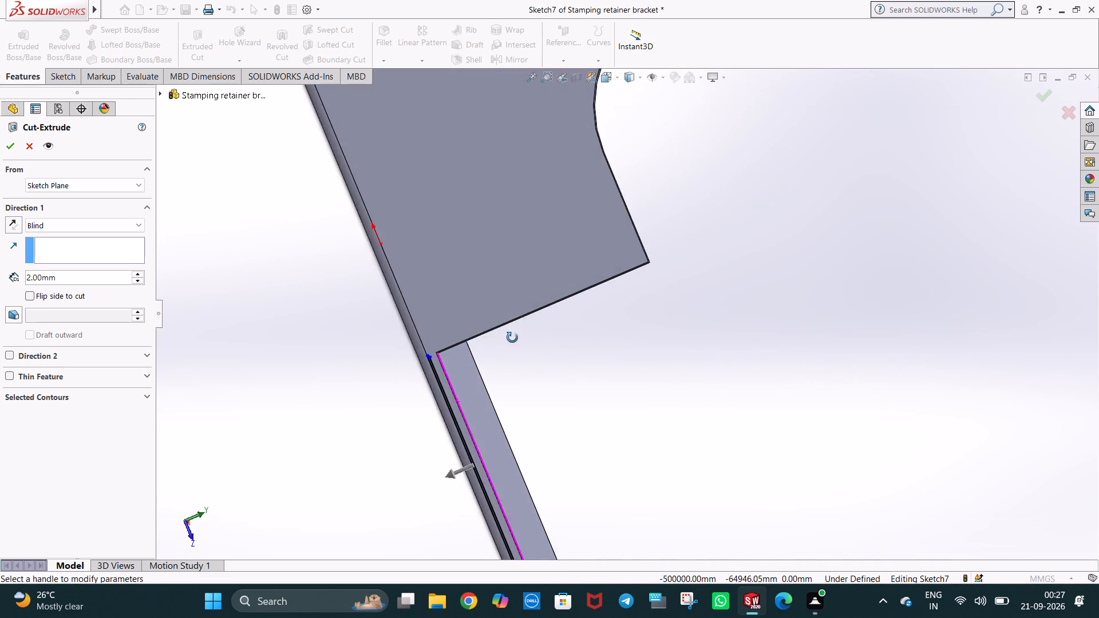
middle_drag(512, 338, 355, 361)
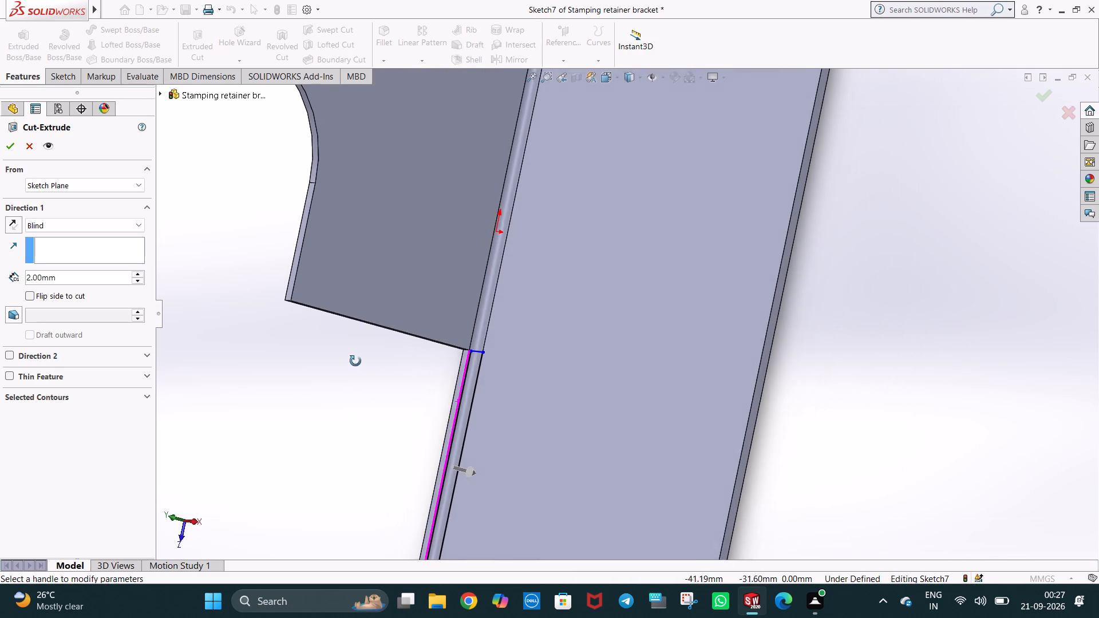
middle_drag(355, 361, 425, 331)
scroll(425, 336, up, 2)
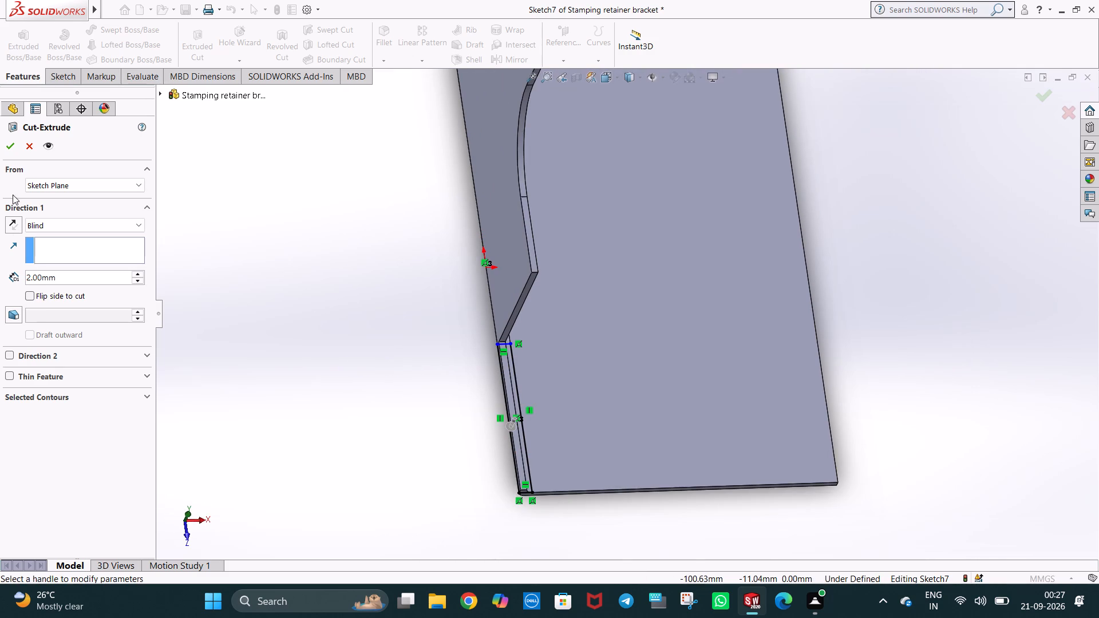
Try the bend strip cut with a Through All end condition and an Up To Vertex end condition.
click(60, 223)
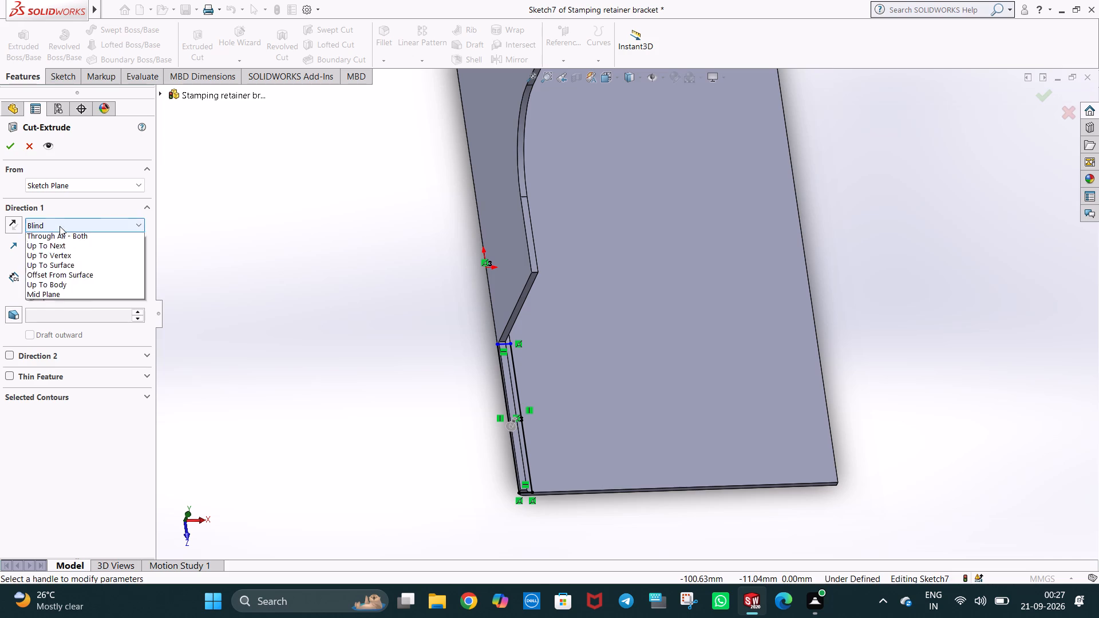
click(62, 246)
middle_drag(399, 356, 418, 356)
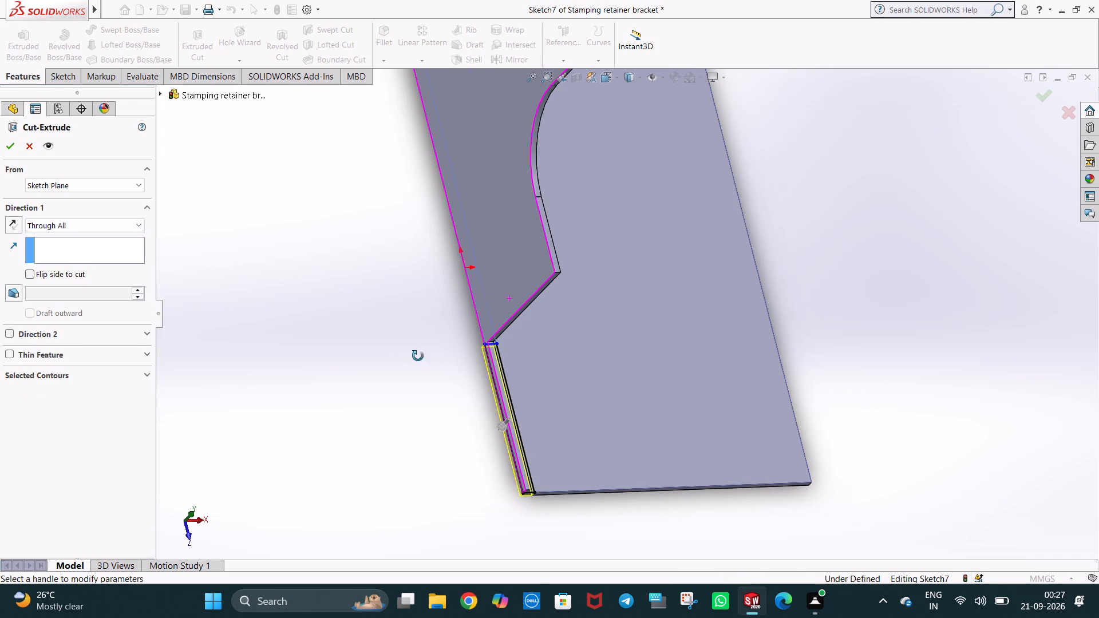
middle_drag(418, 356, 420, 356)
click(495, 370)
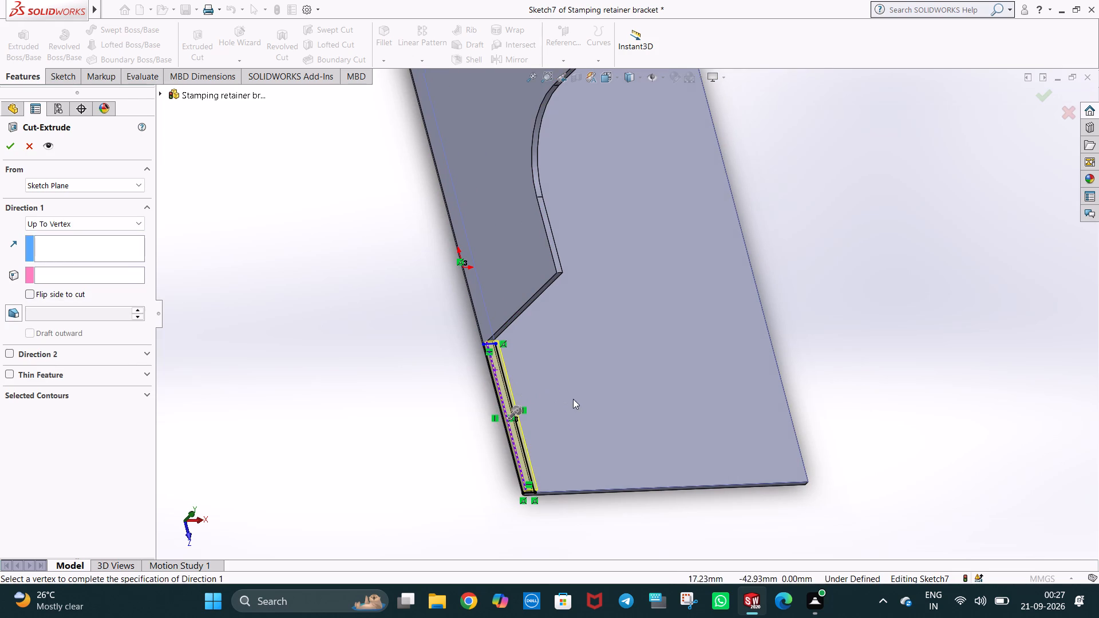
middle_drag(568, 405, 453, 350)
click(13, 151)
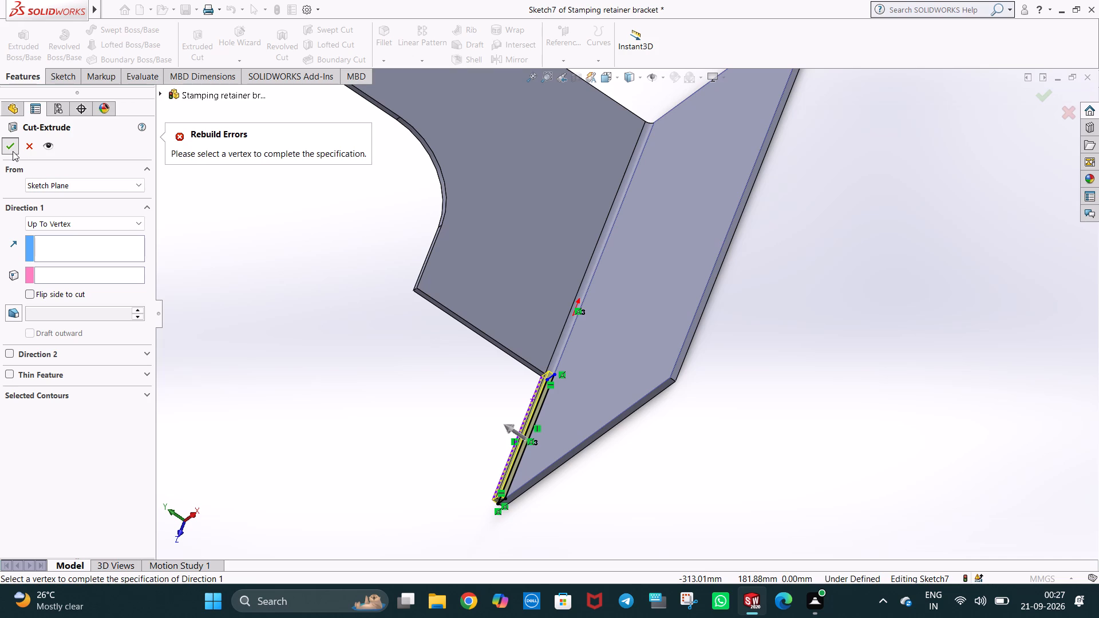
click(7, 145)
Cut the rectangle through the leftover bend strip using the Through All - Both end condition.
middle_drag(422, 452, 483, 447)
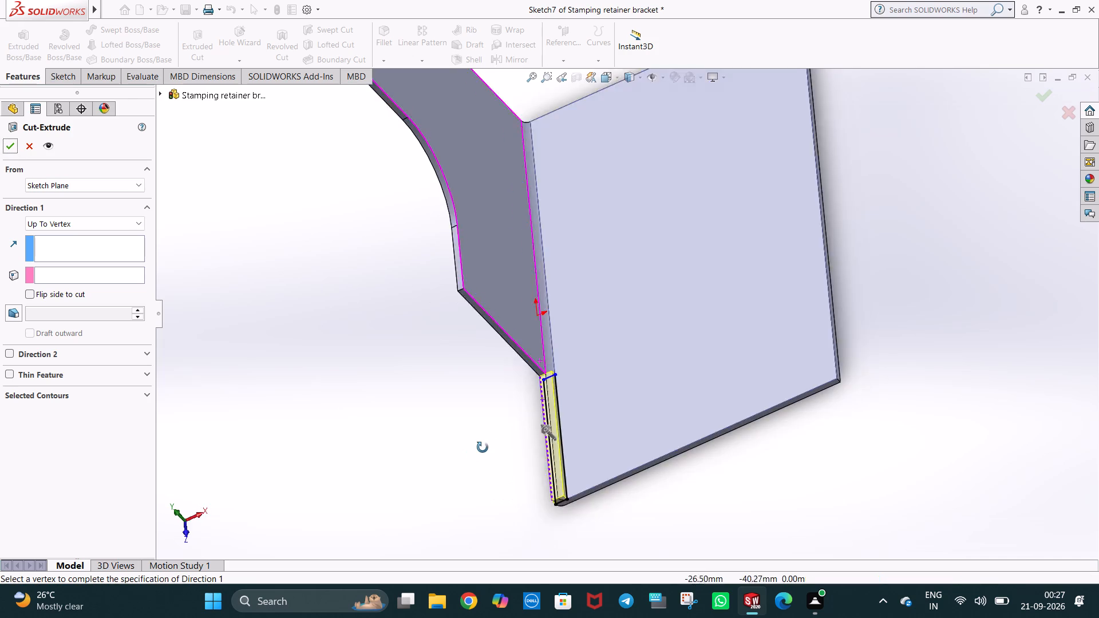
middle_drag(483, 447, 563, 322)
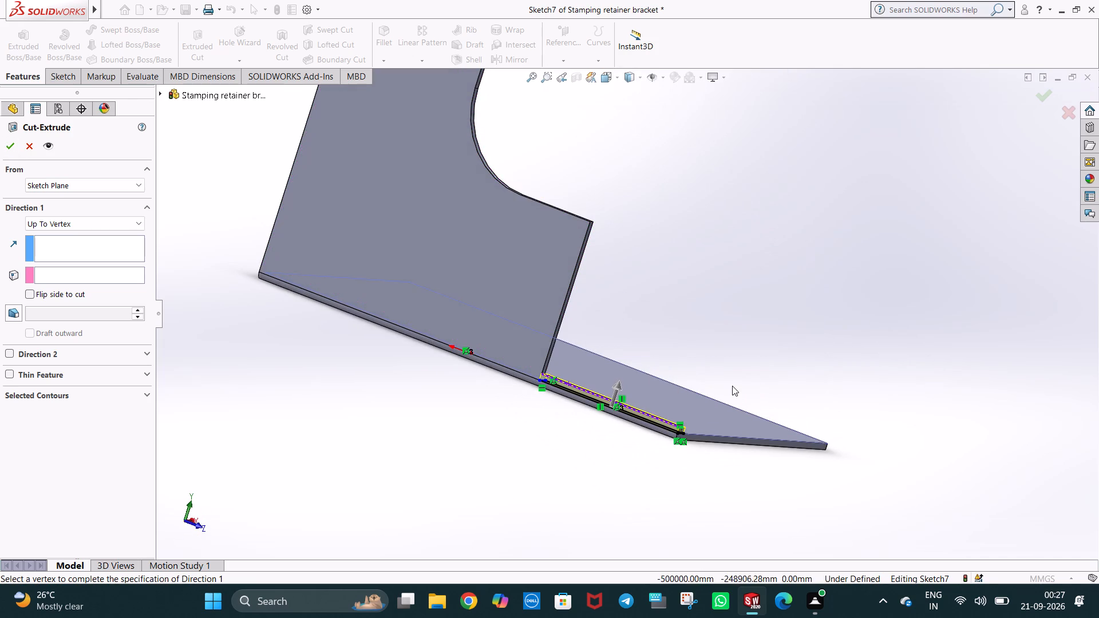
middle_drag(732, 386, 738, 356)
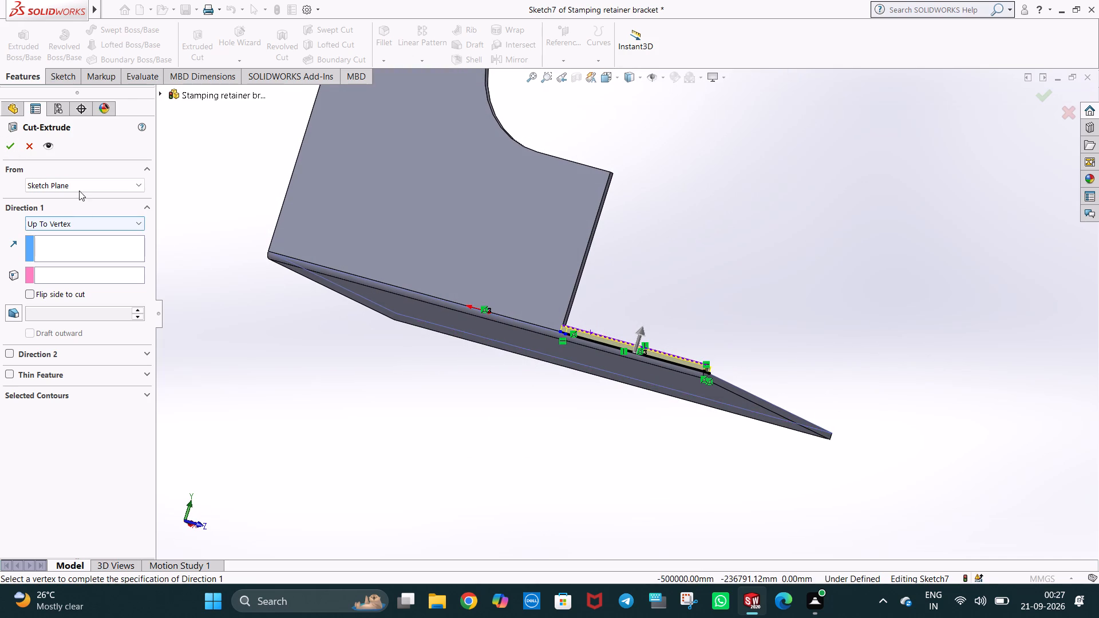
click(82, 221)
click(73, 255)
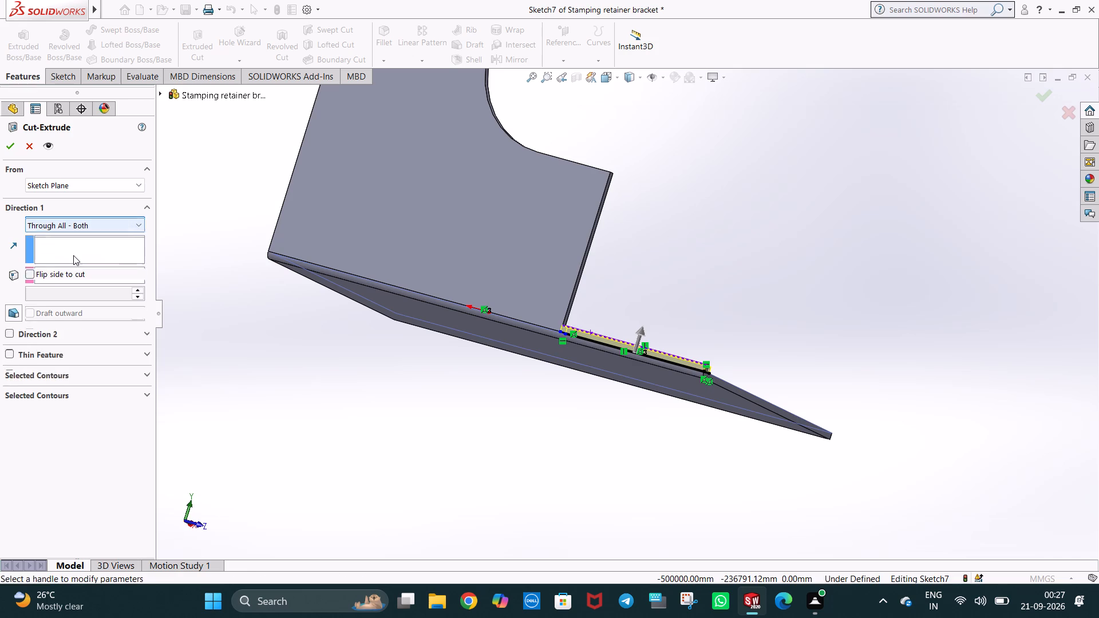
middle_drag(845, 303, 777, 365)
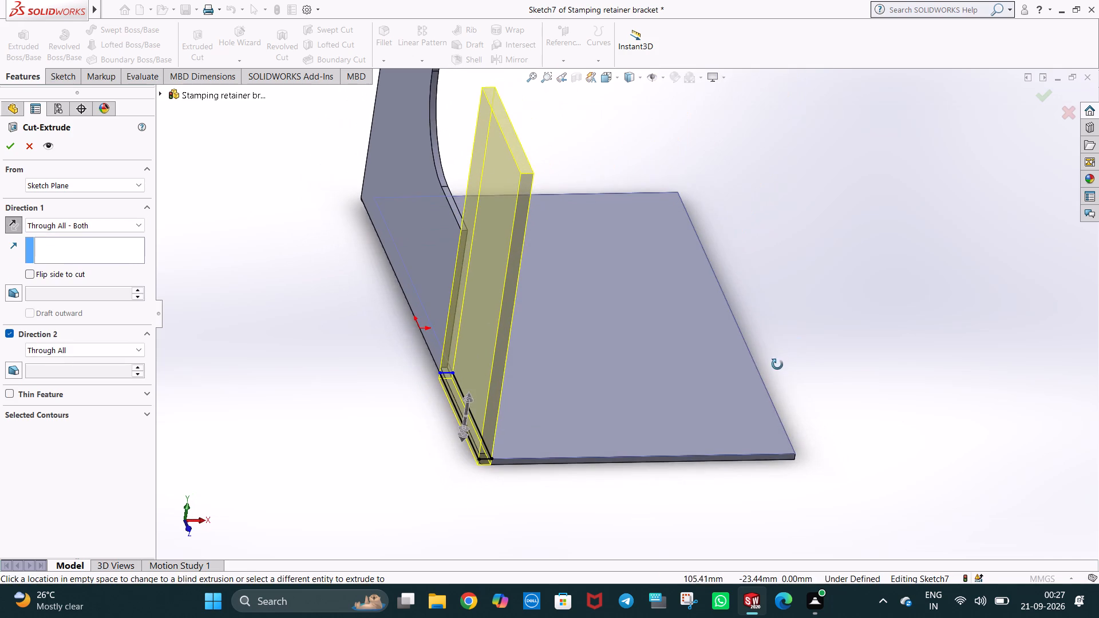
middle_drag(777, 365, 777, 365)
click(11, 146)
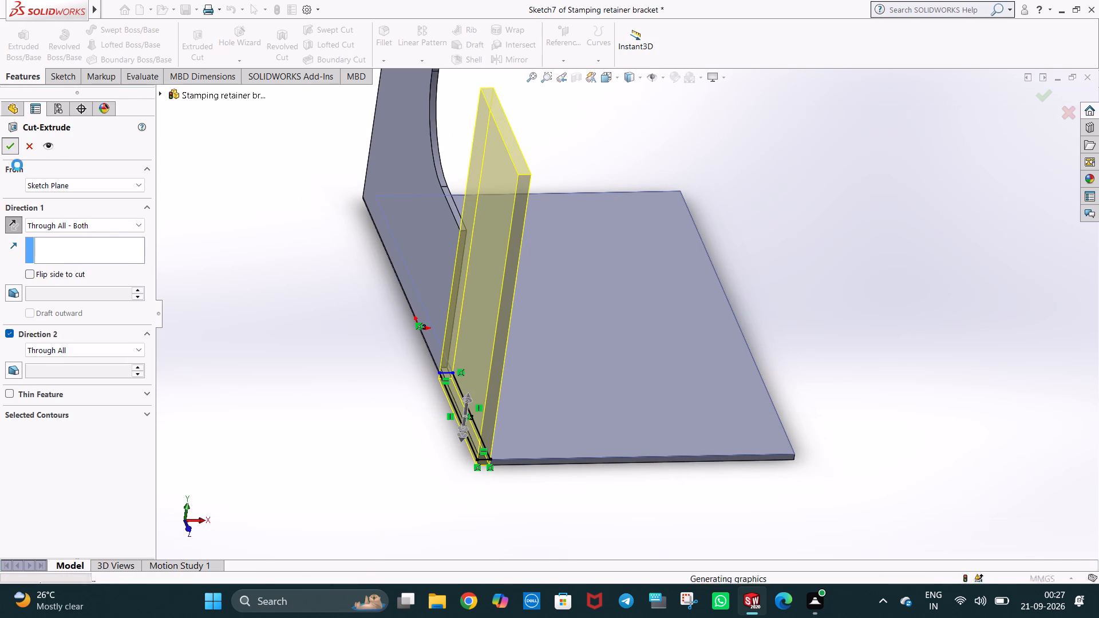
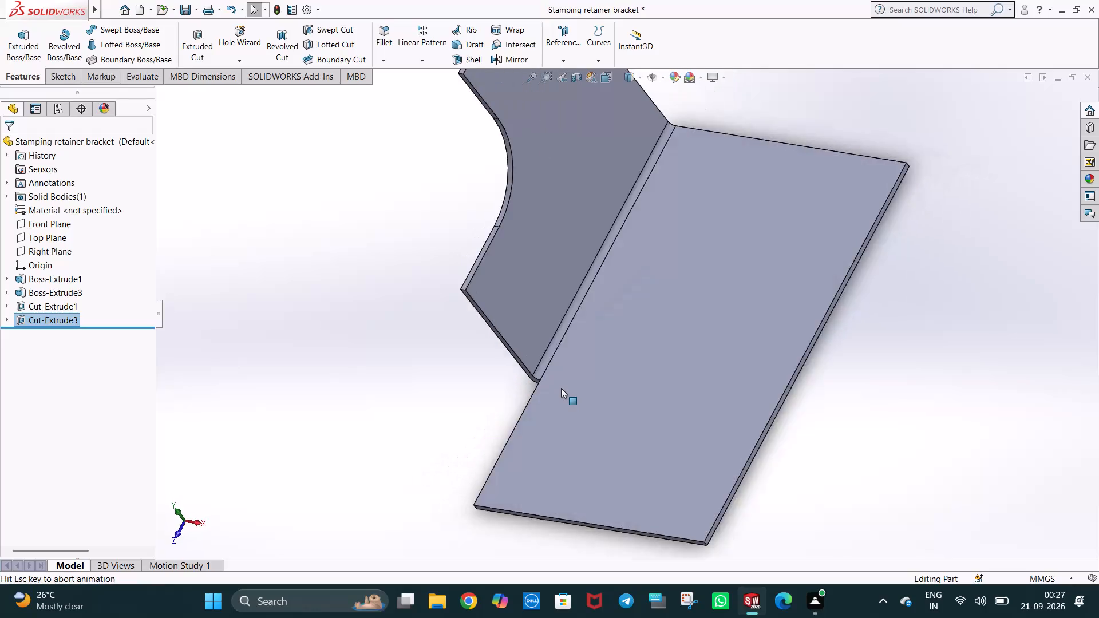
Start a new sketch on the inner flat face of the stepped upright flange, viewed face-on.
key(ctrl+7)
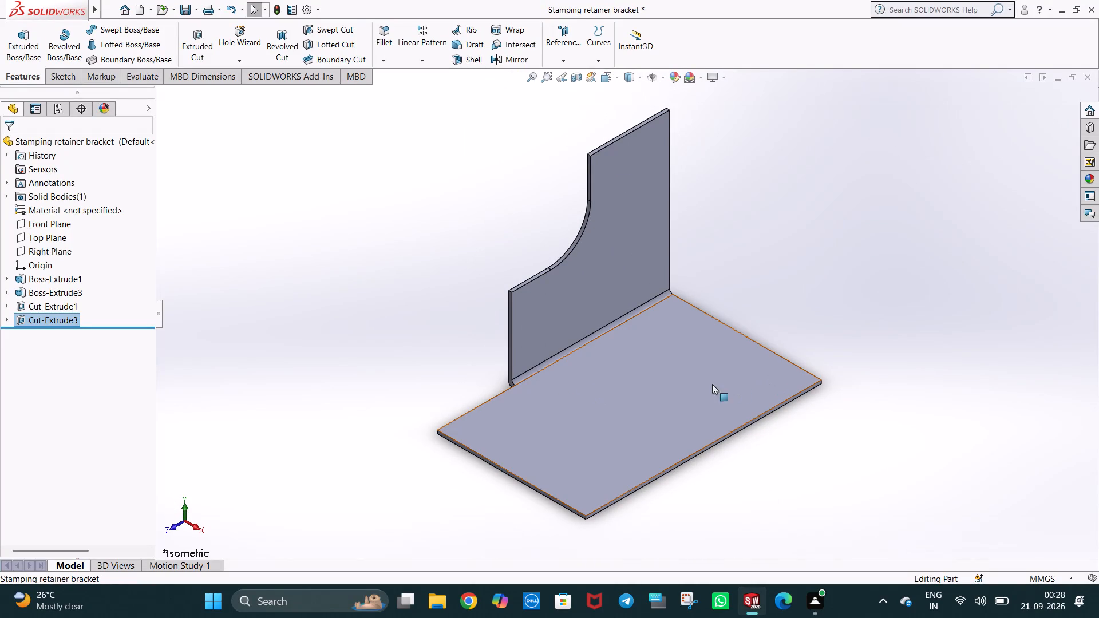
click(750, 231)
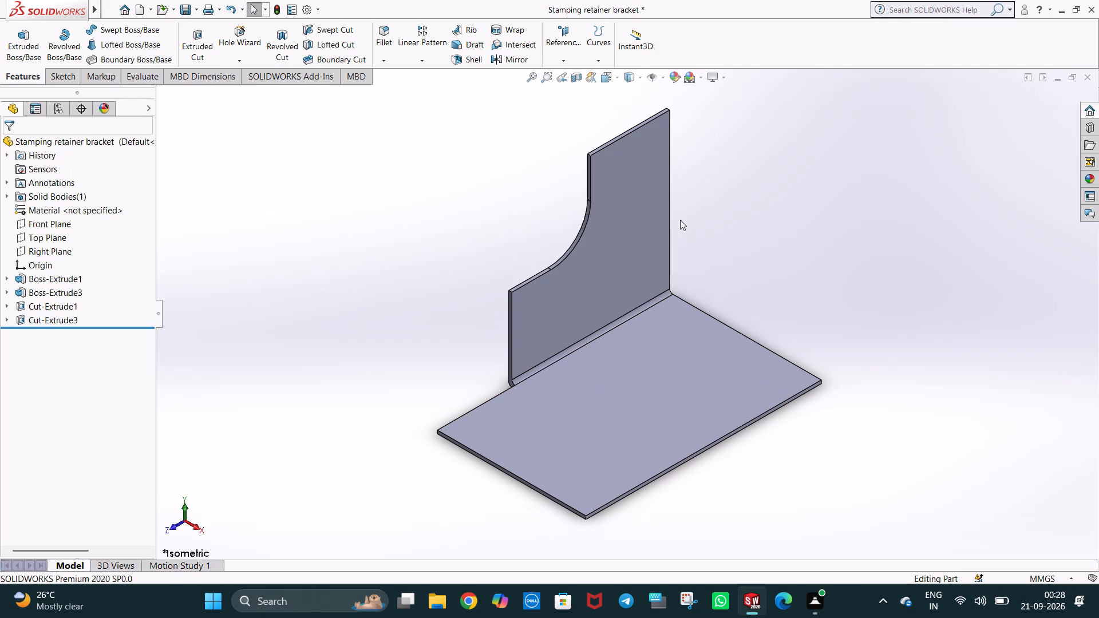
right_click(650, 213)
click(677, 196)
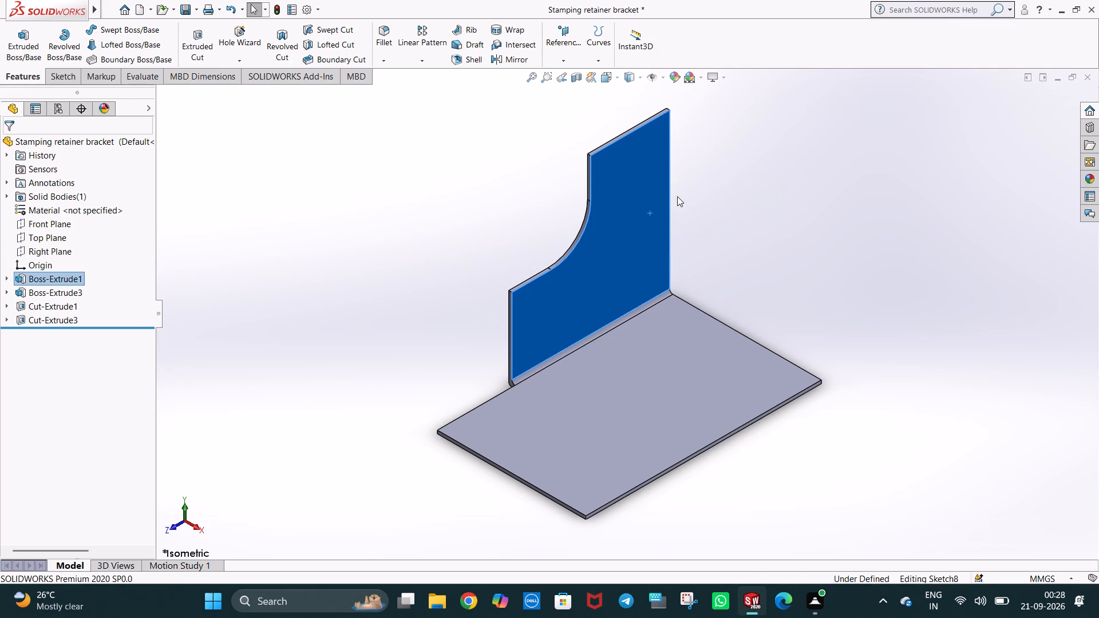
key(ctrl+7)
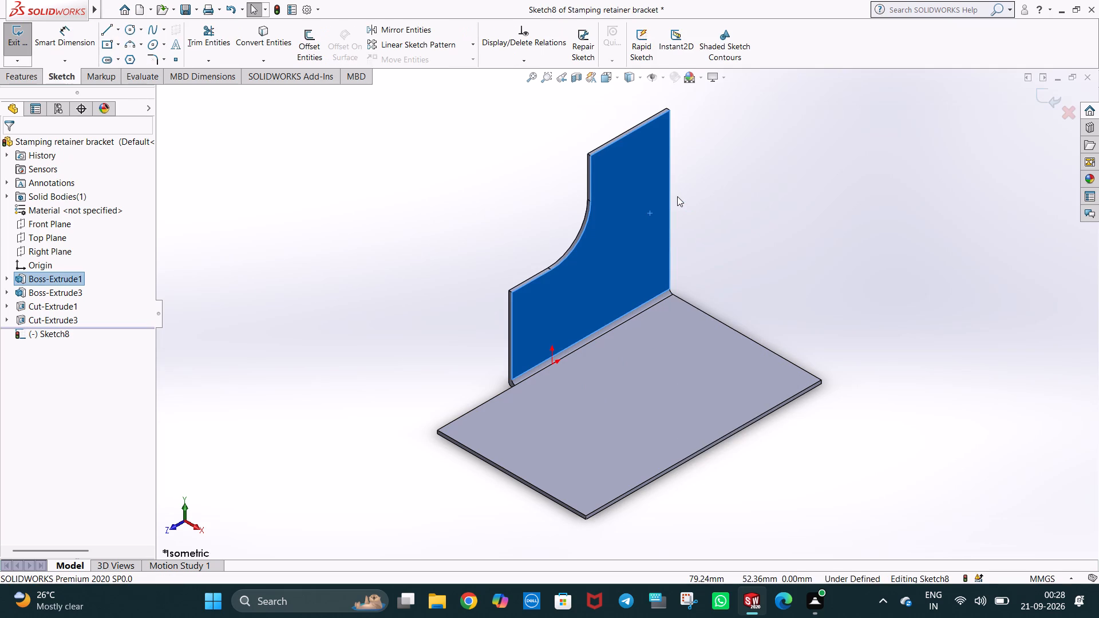
key(ctrl+8)
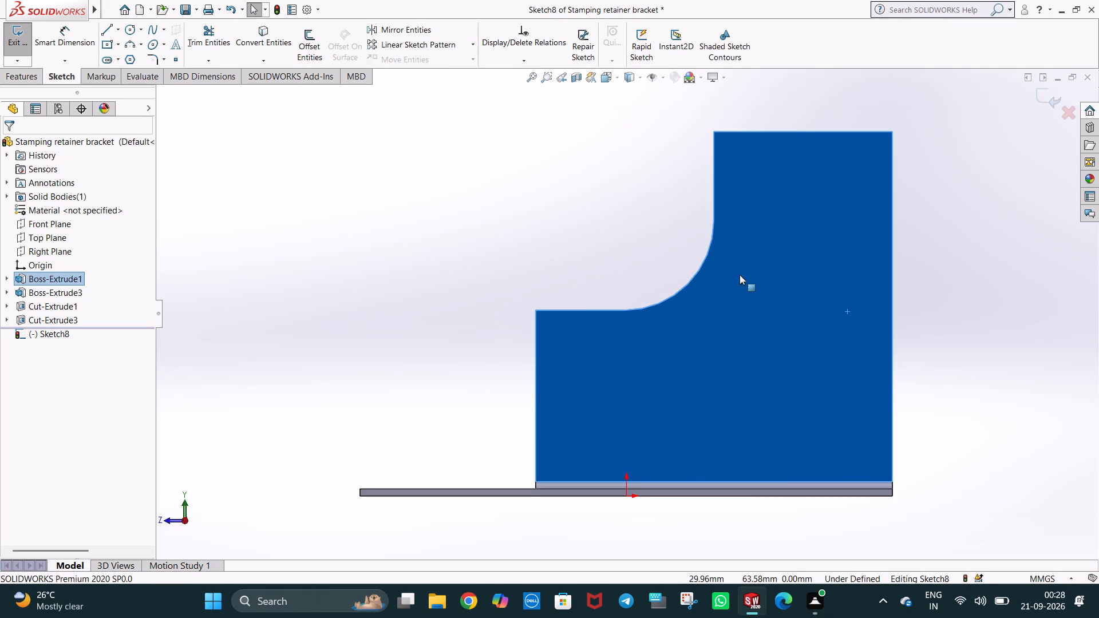
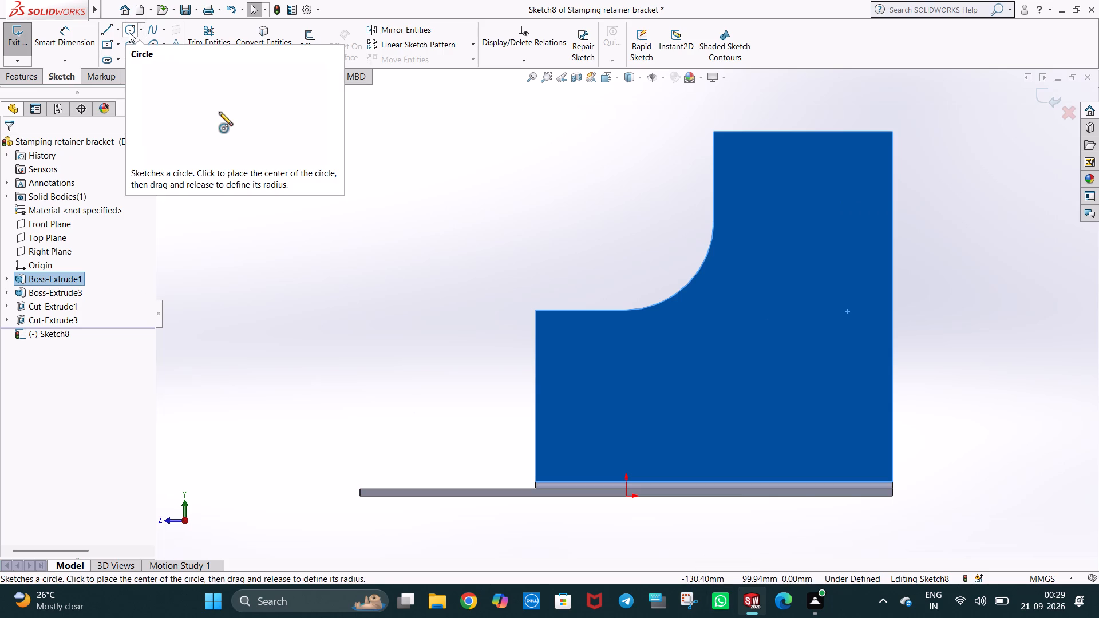
Sketch a closed rectangular outline of lines, 50 mm wide by 98 mm high, over the tall portion of the flange face.
click(105, 26)
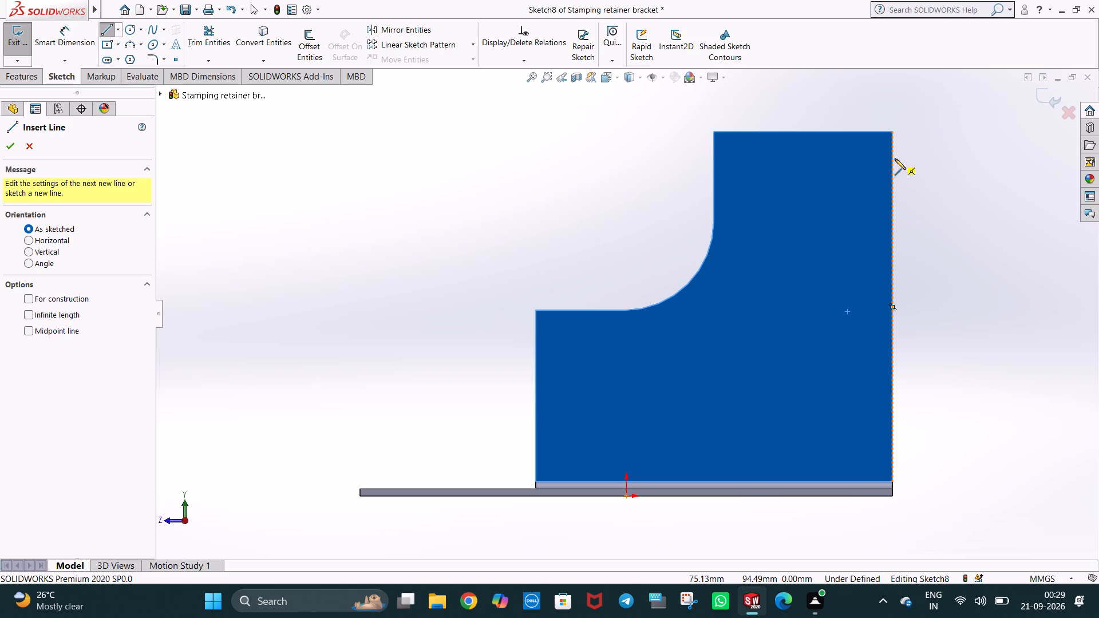
click(892, 133)
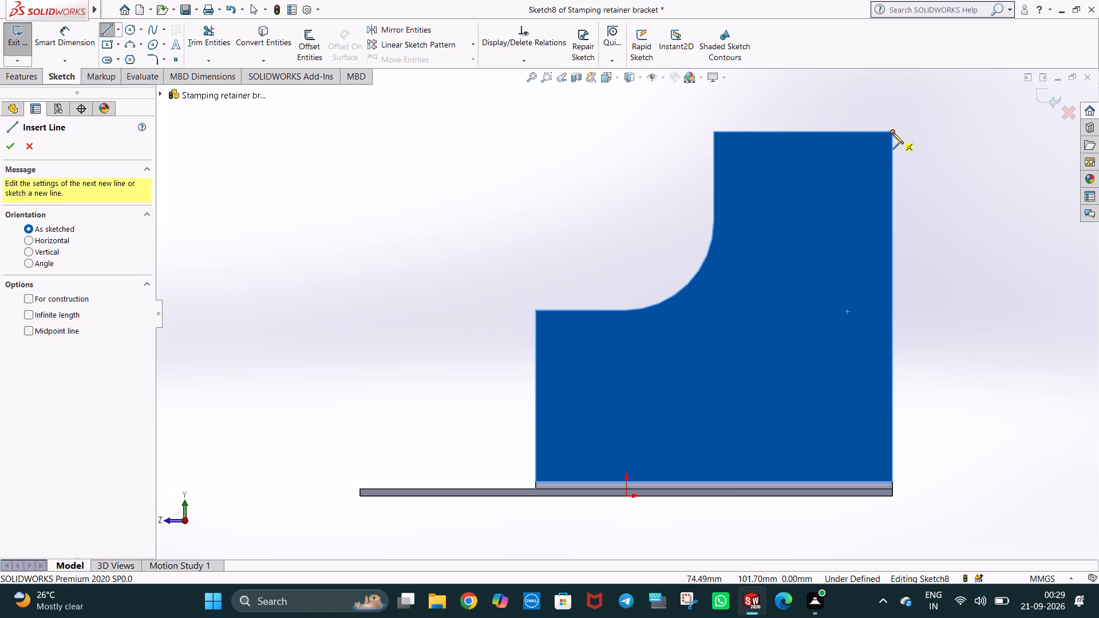
click(713, 130)
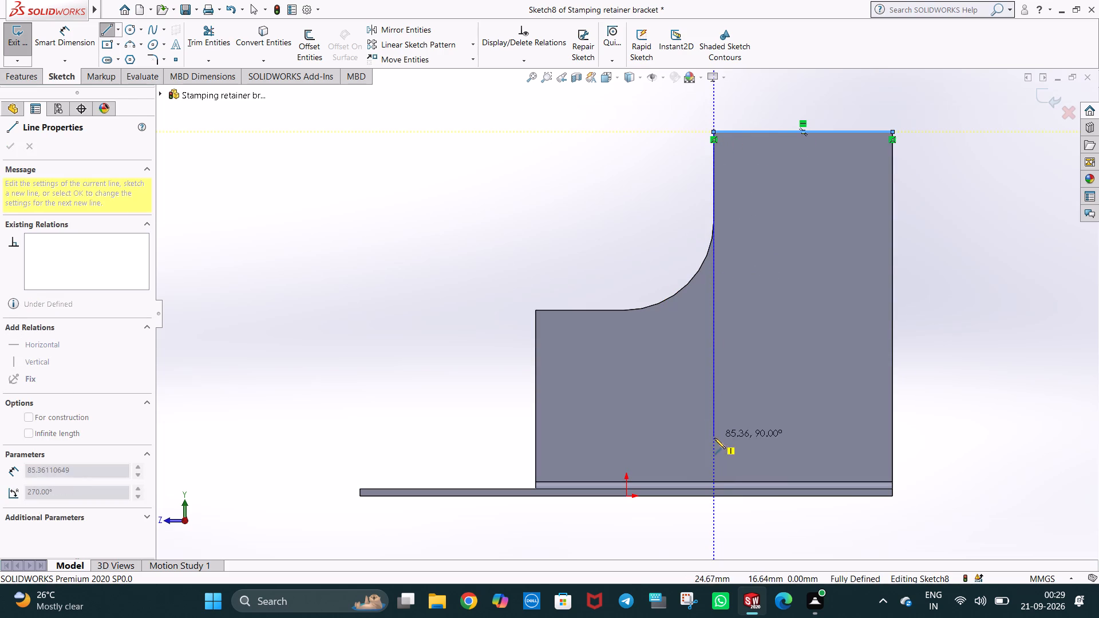
click(715, 482)
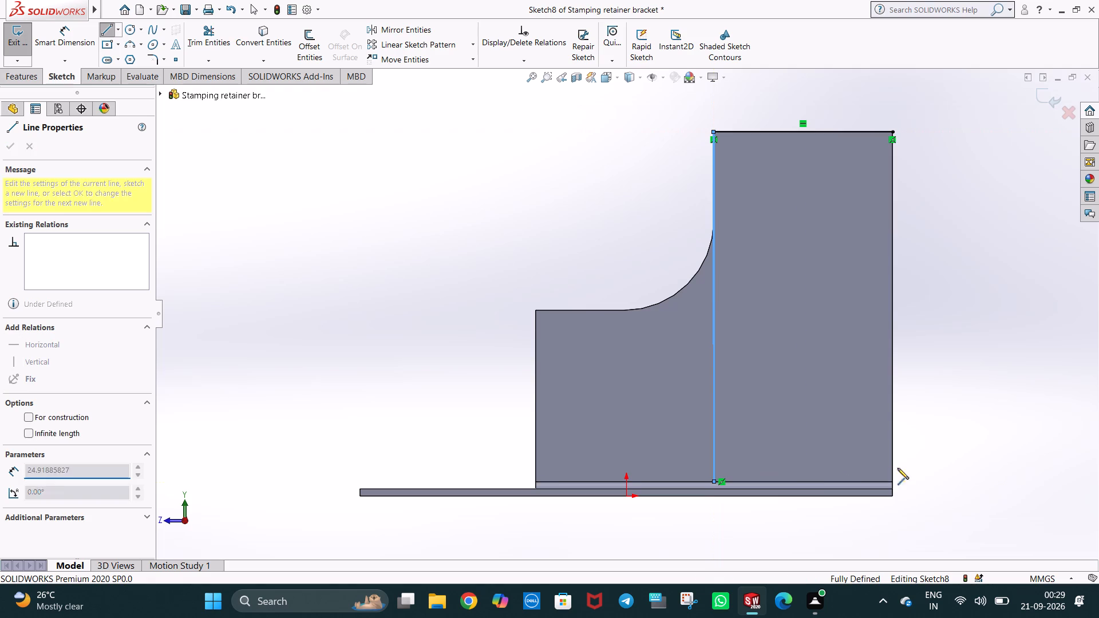
click(892, 481)
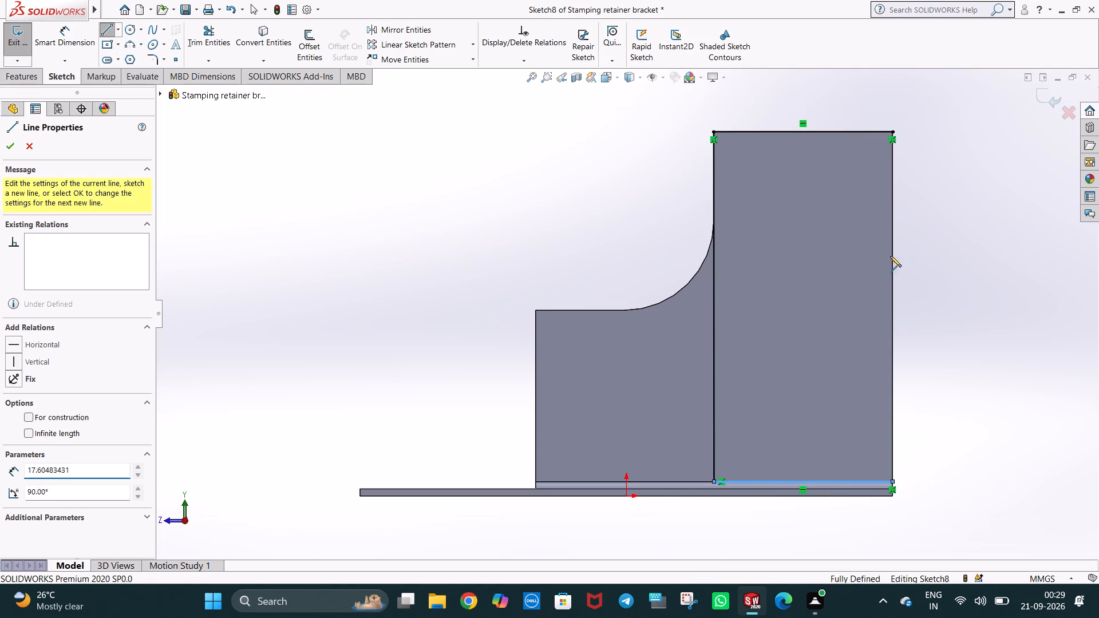
click(892, 133)
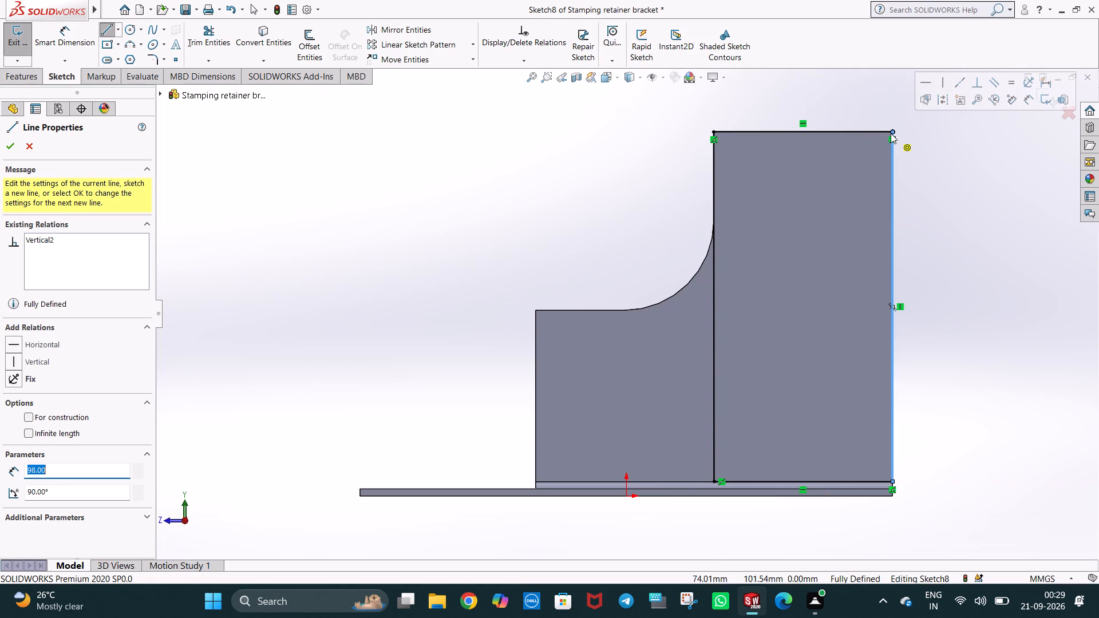
key(Escape)
key(Escape)
key(Escape)
click(921, 166)
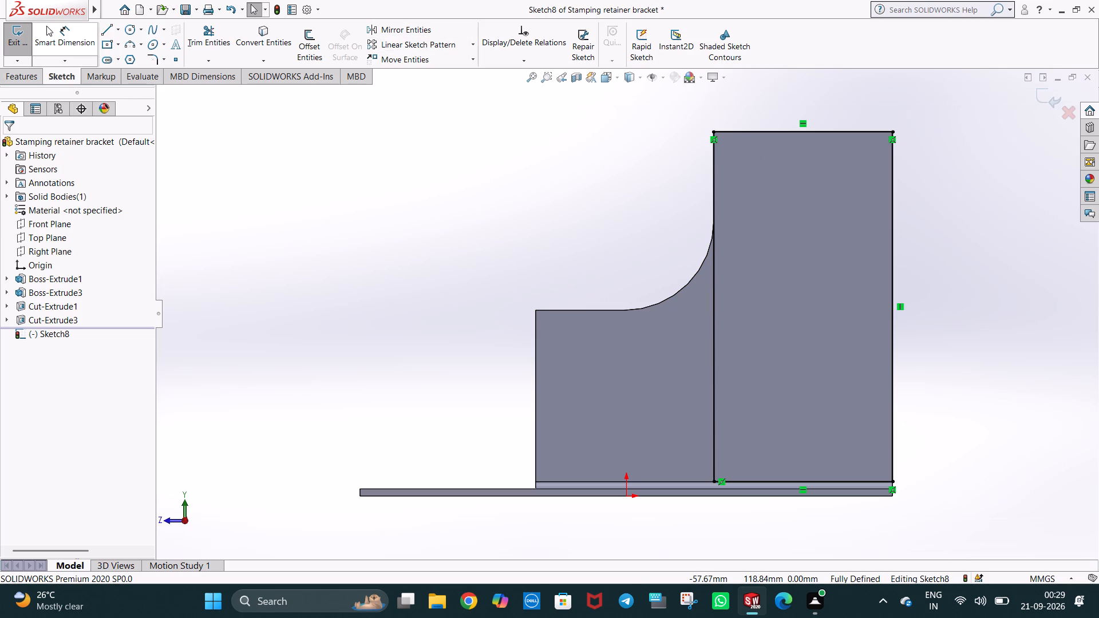
Sketch a circle of 2 mm radius just inside the outline's top corner on the stepped side.
click(125, 27)
click(725, 141)
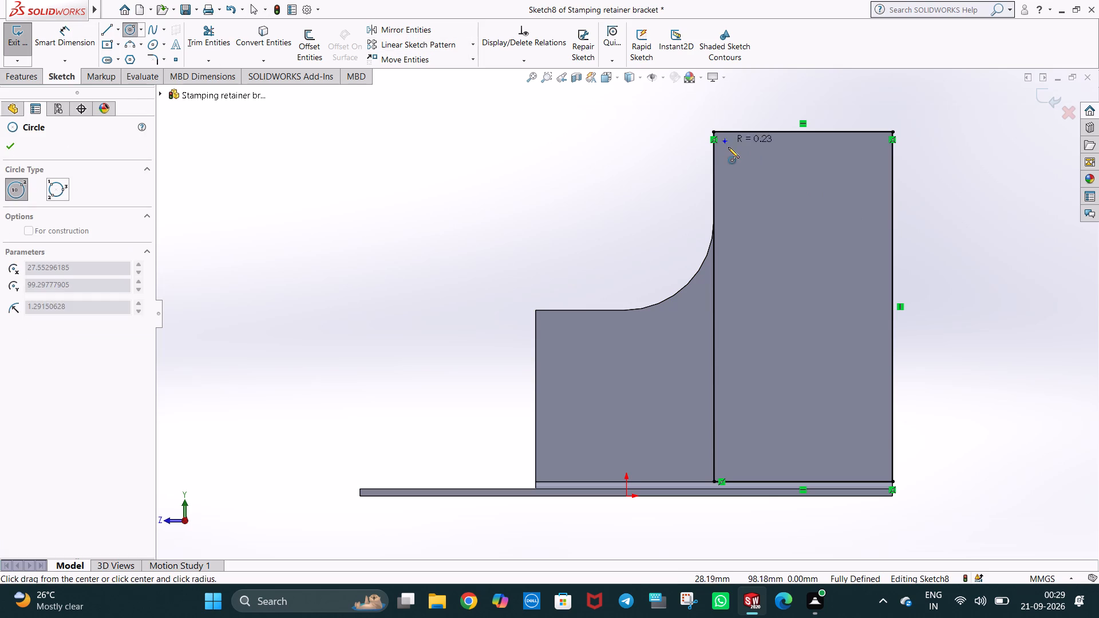
click(728, 147)
key(2)
key(Return)
key(Escape)
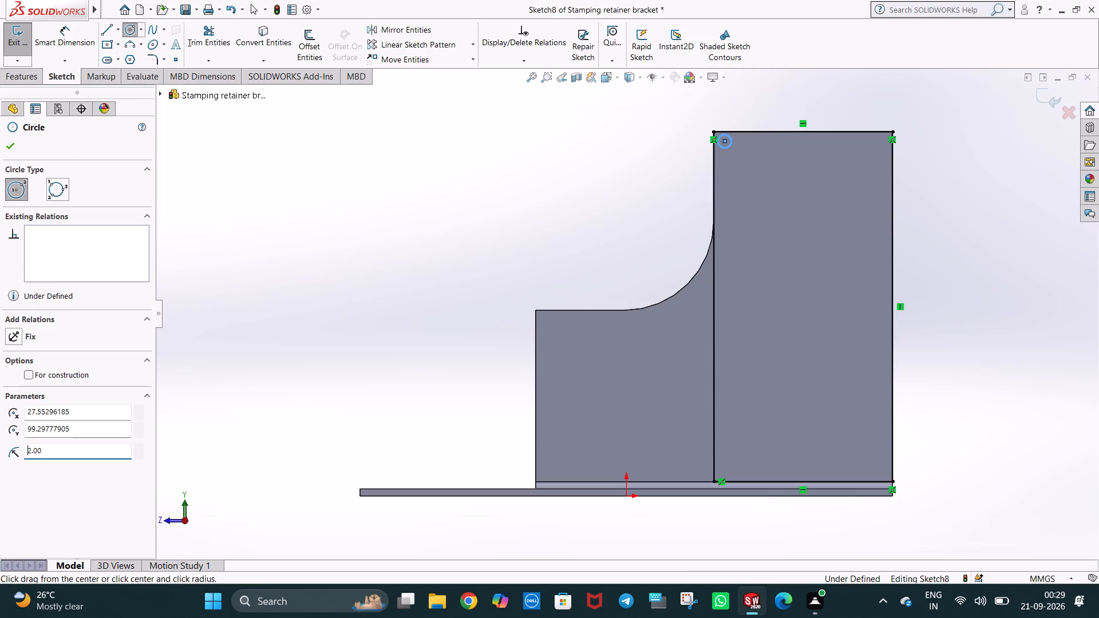
key(Escape)
click(648, 174)
Make the small circle tangent to the outline's top line and to its vertical line on the stepped side.
scroll(762, 141, down, 2)
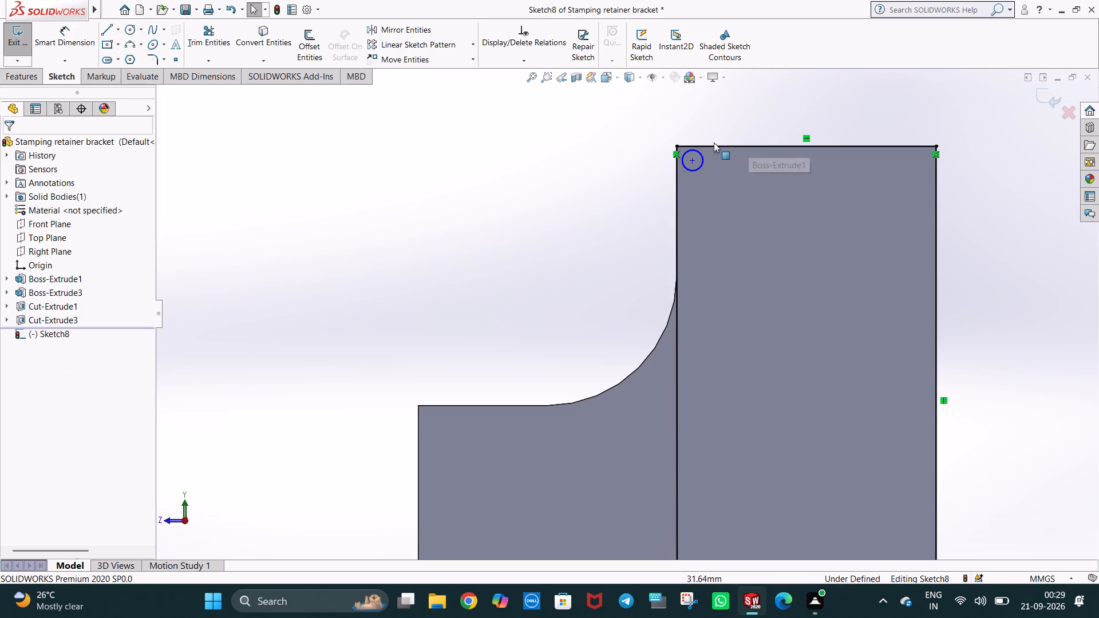
click(719, 128)
ctrl+click(701, 155)
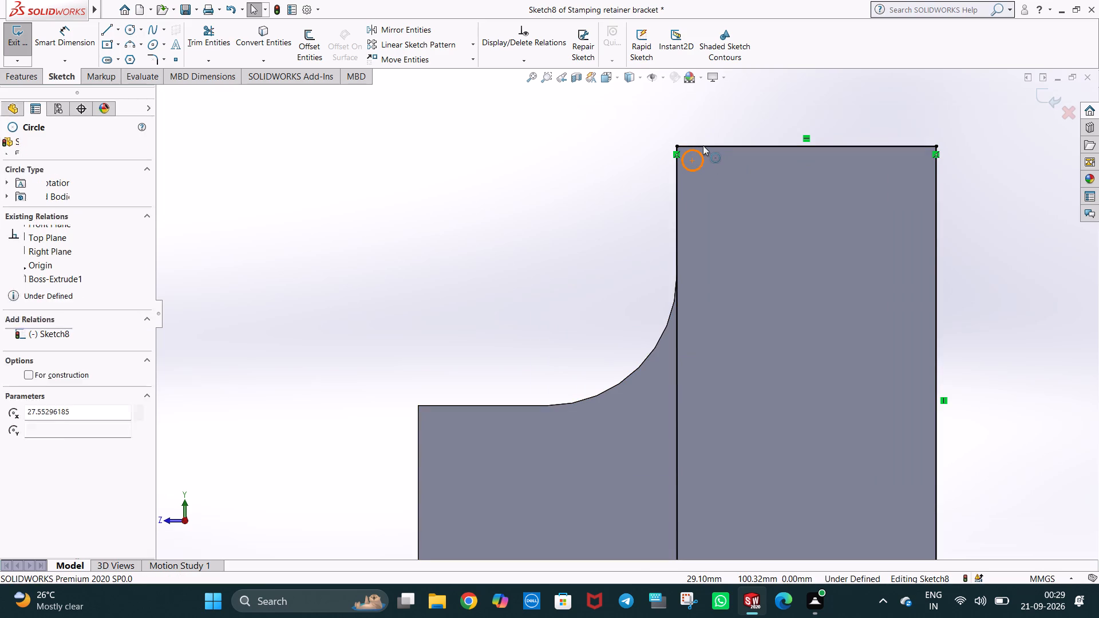
ctrl+click(703, 145)
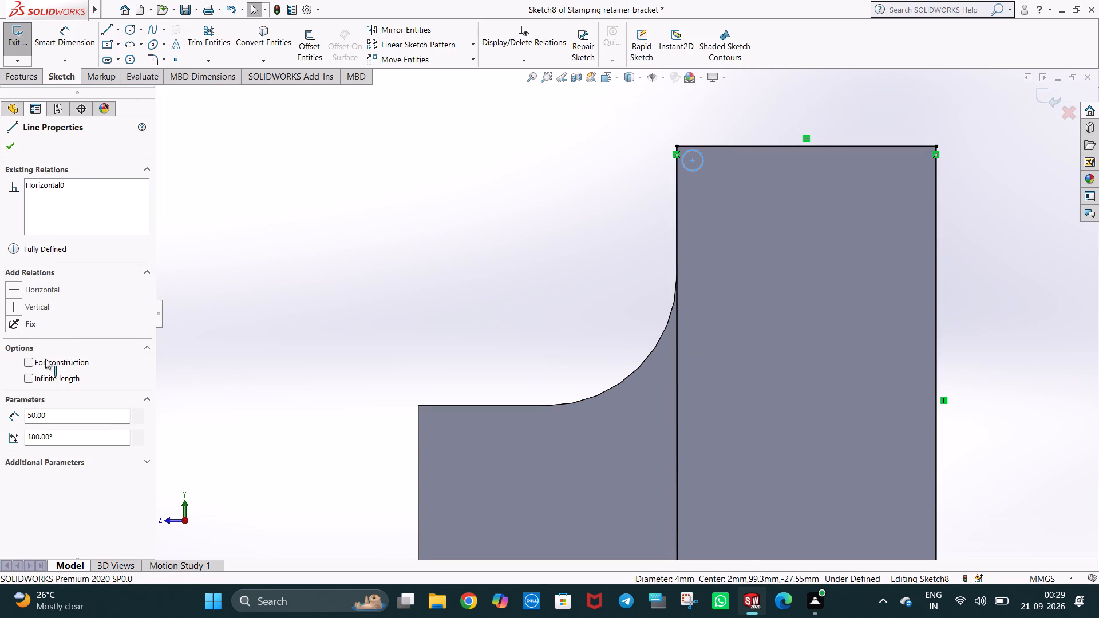
ctrl+click(48, 346)
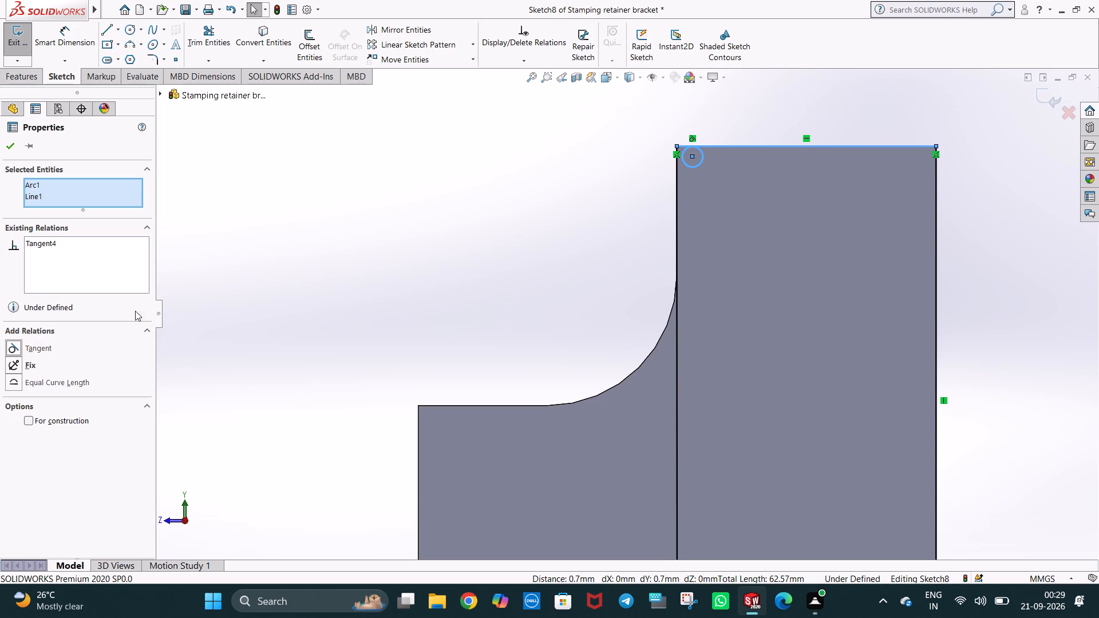
click(439, 226)
click(616, 201)
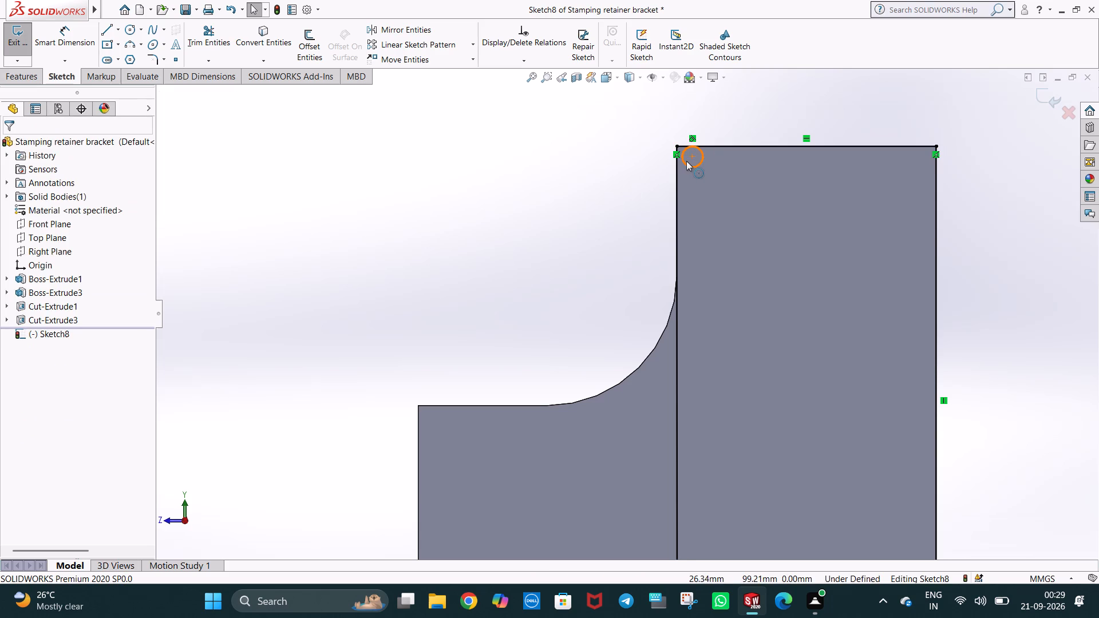
ctrl+click(687, 161)
ctrl+click(676, 172)
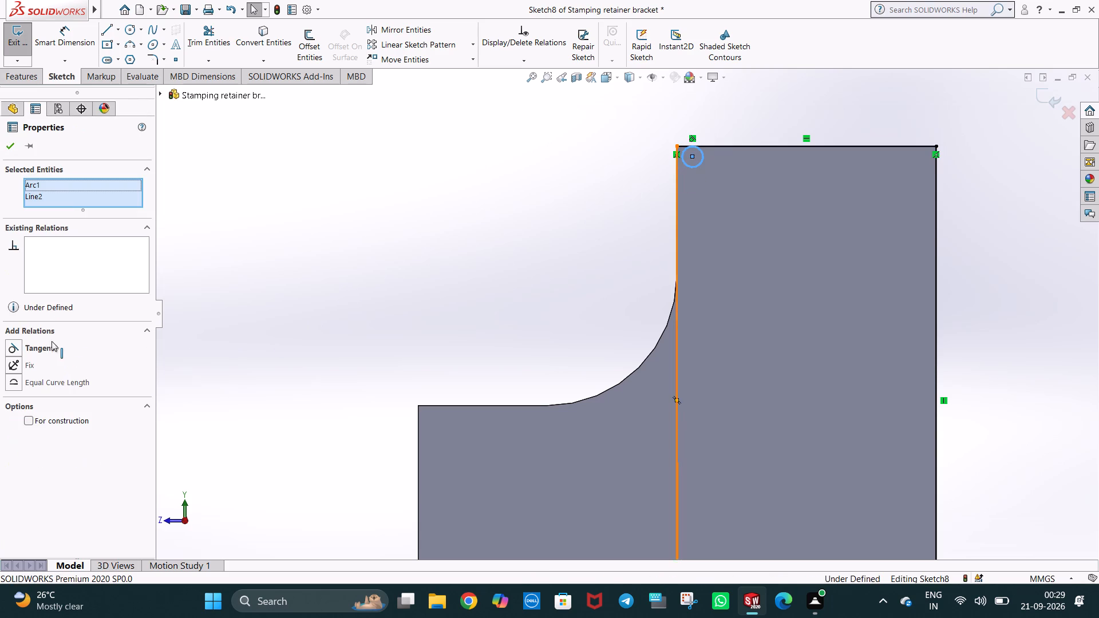
ctrl+click(46, 346)
click(482, 225)
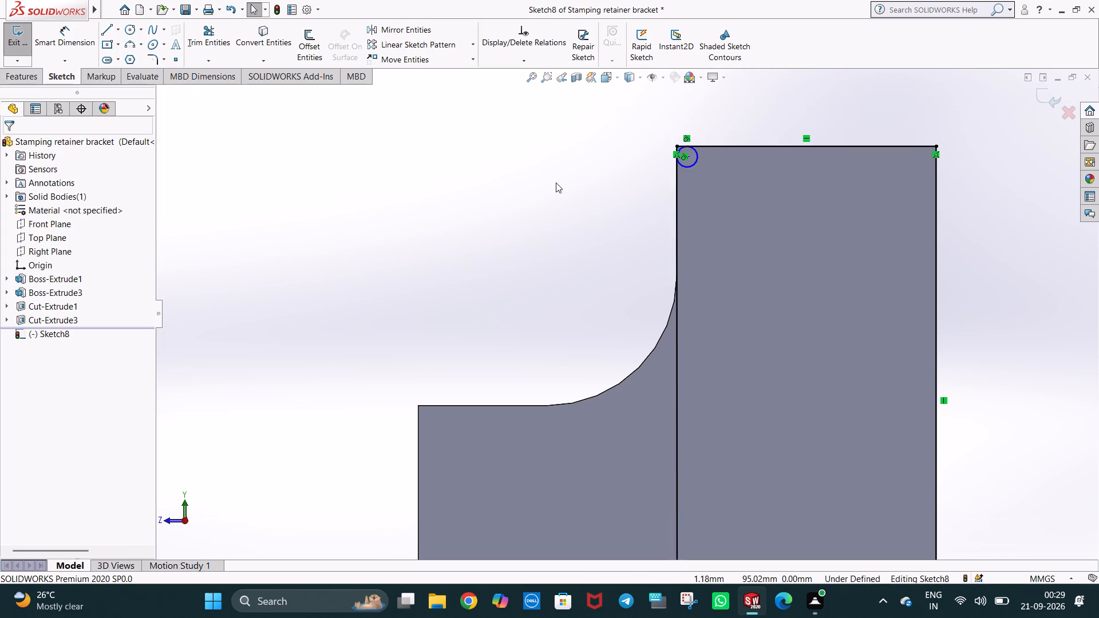
Trim the circle's inner portion and the two line ends beyond the tangent points, leaving a rounded top corner on the outline.
scroll(556, 181, down, 3)
scroll(223, 38, up, 2)
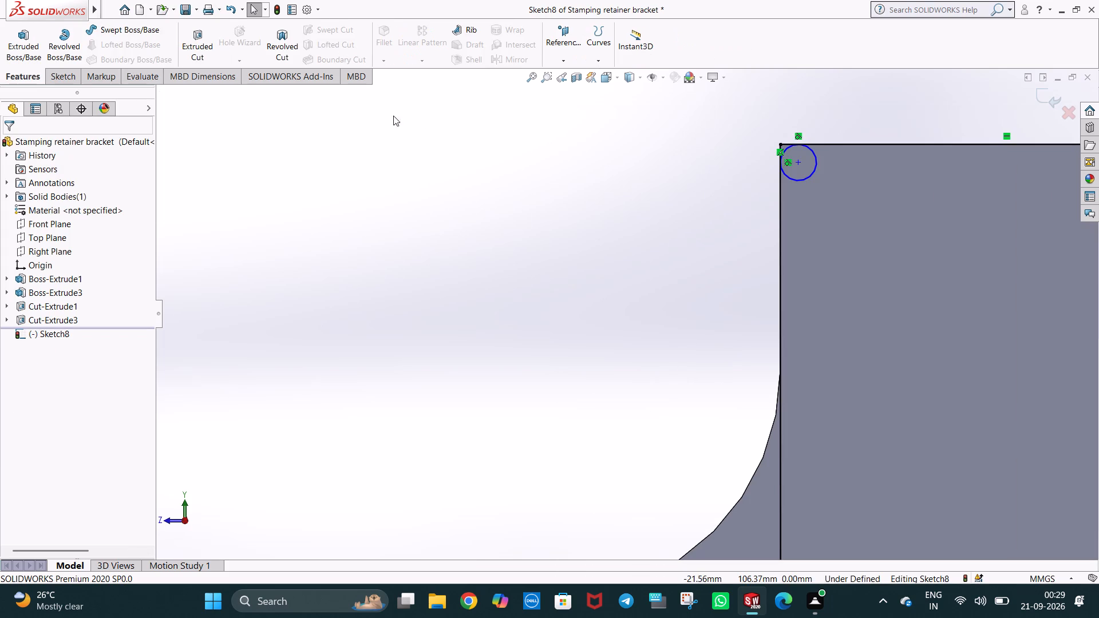
scroll(847, 196, up, 1)
click(629, 243)
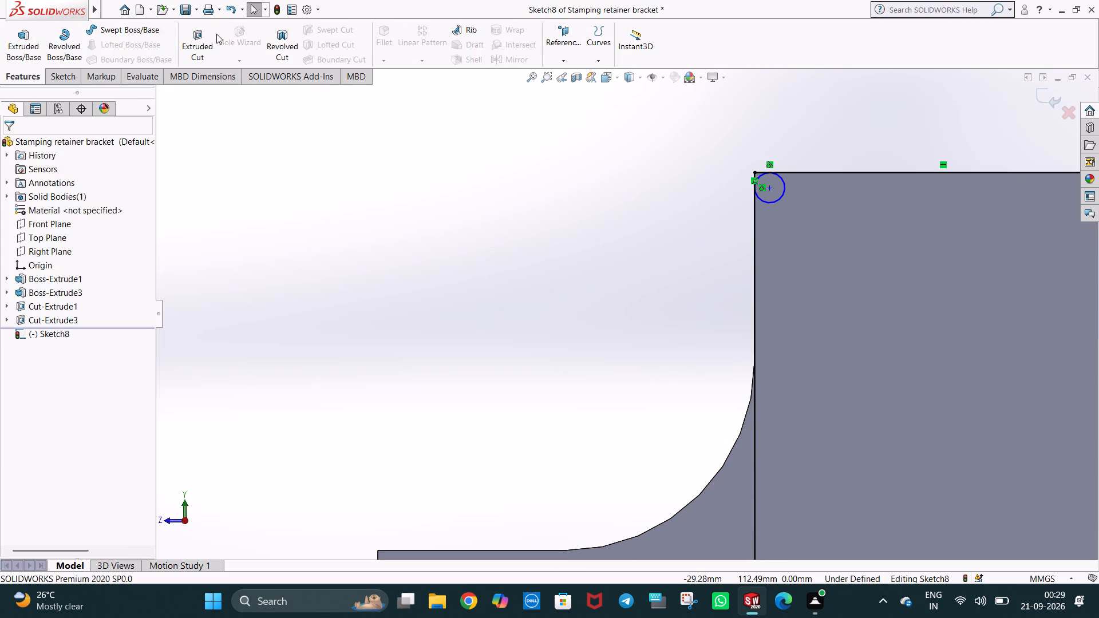
click(66, 75)
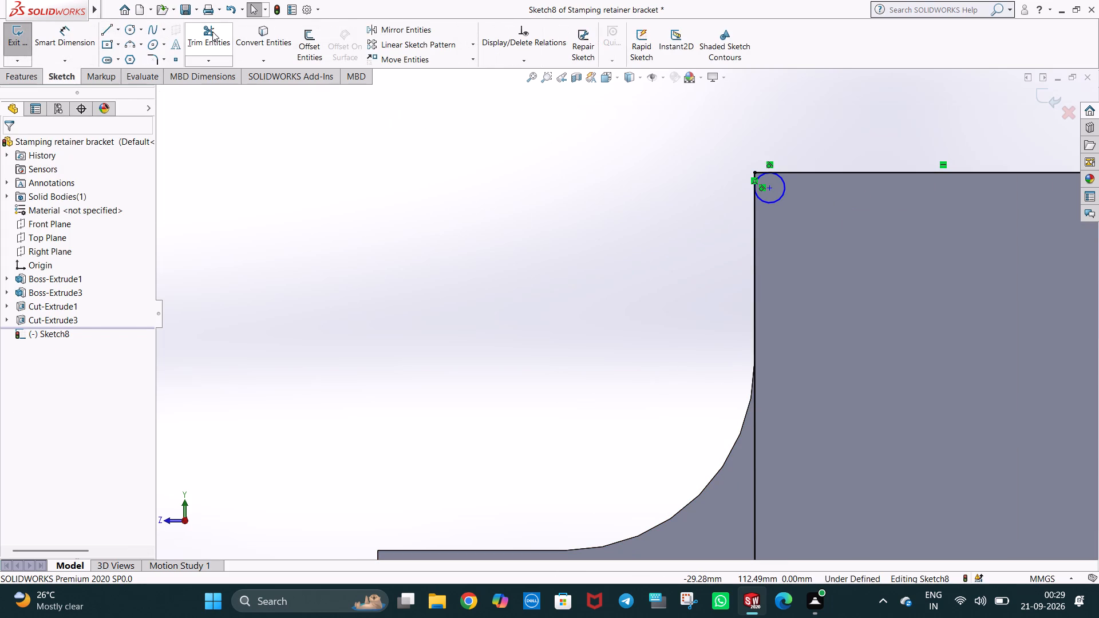
click(212, 31)
scroll(820, 154, down, 2)
scroll(796, 197, down, 3)
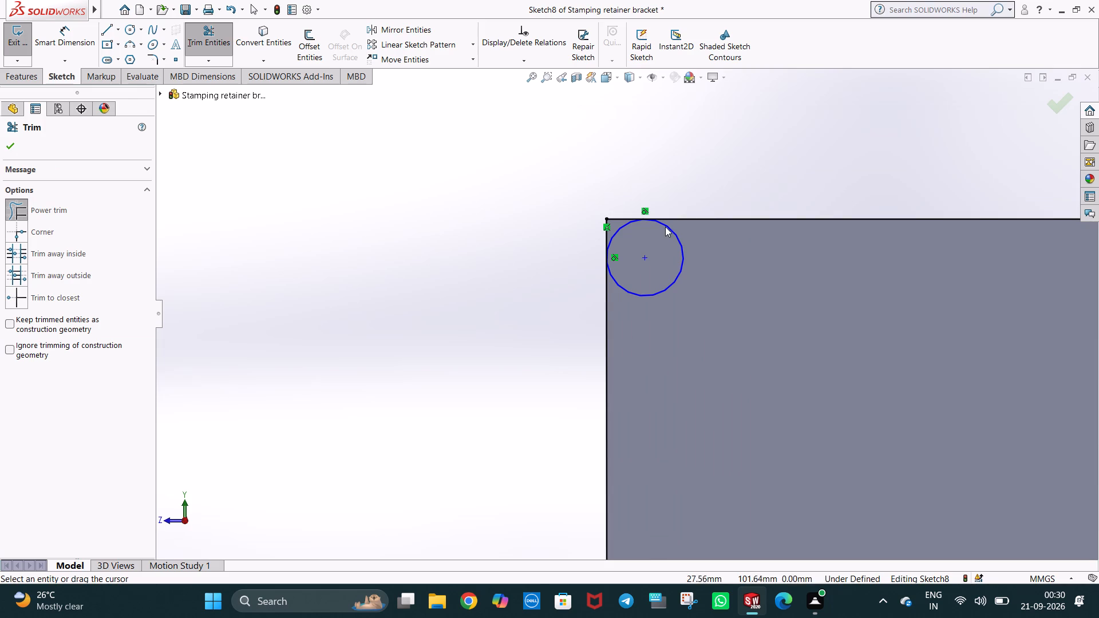
drag(691, 242, 673, 250)
scroll(620, 207, down, 3)
drag(620, 230, 620, 237)
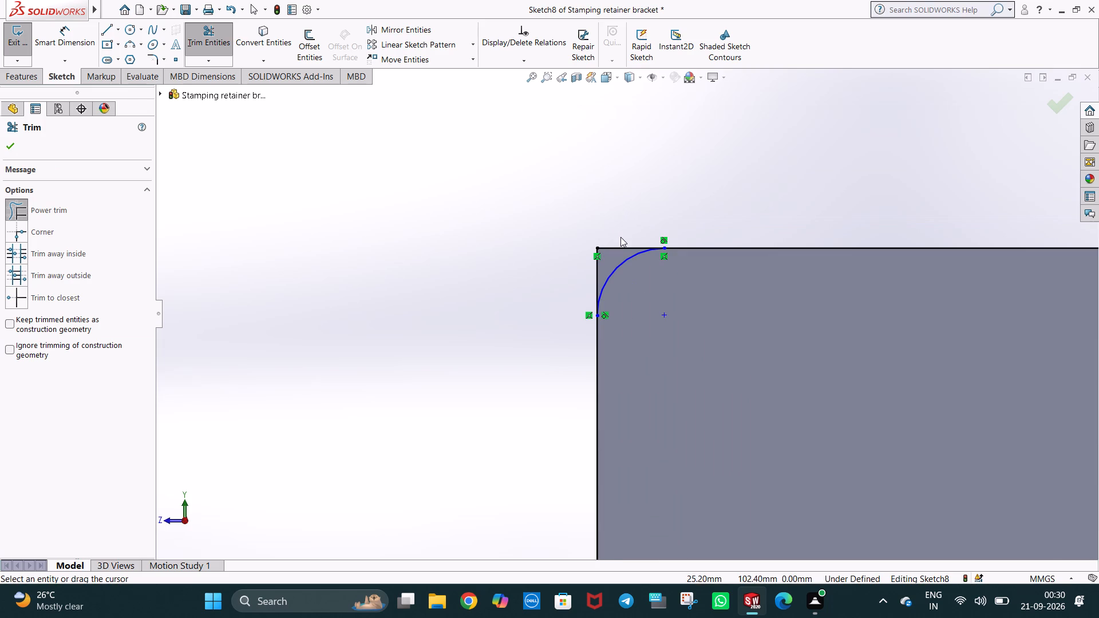
drag(620, 237, 580, 289)
scroll(808, 338, up, 5)
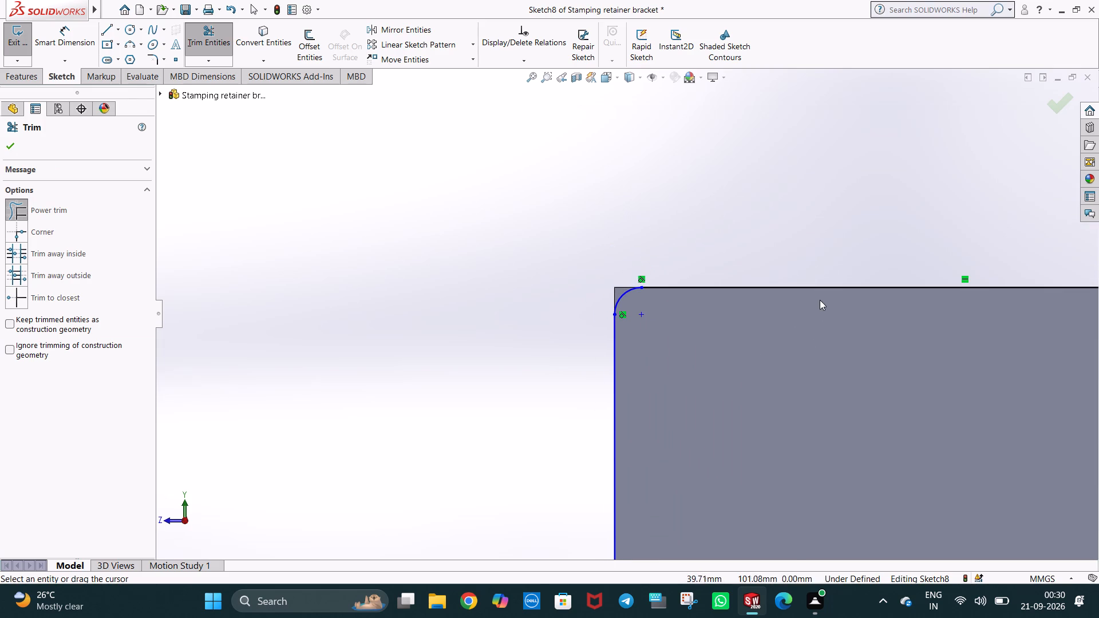
scroll(825, 296, up, 3)
scroll(875, 310, up, 2)
click(846, 235)
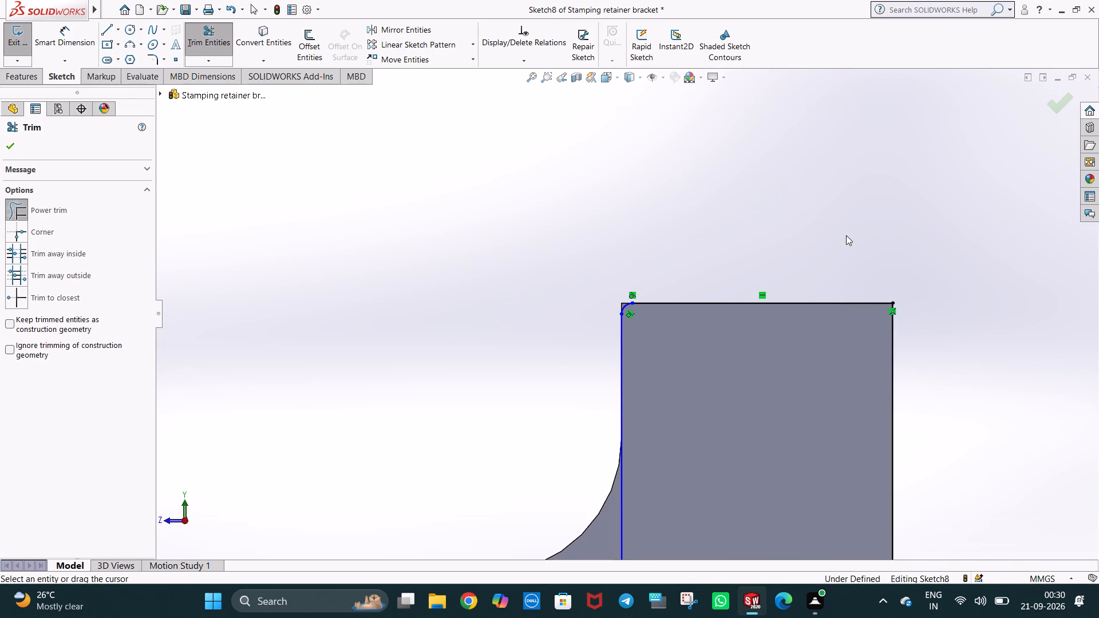
key(Escape)
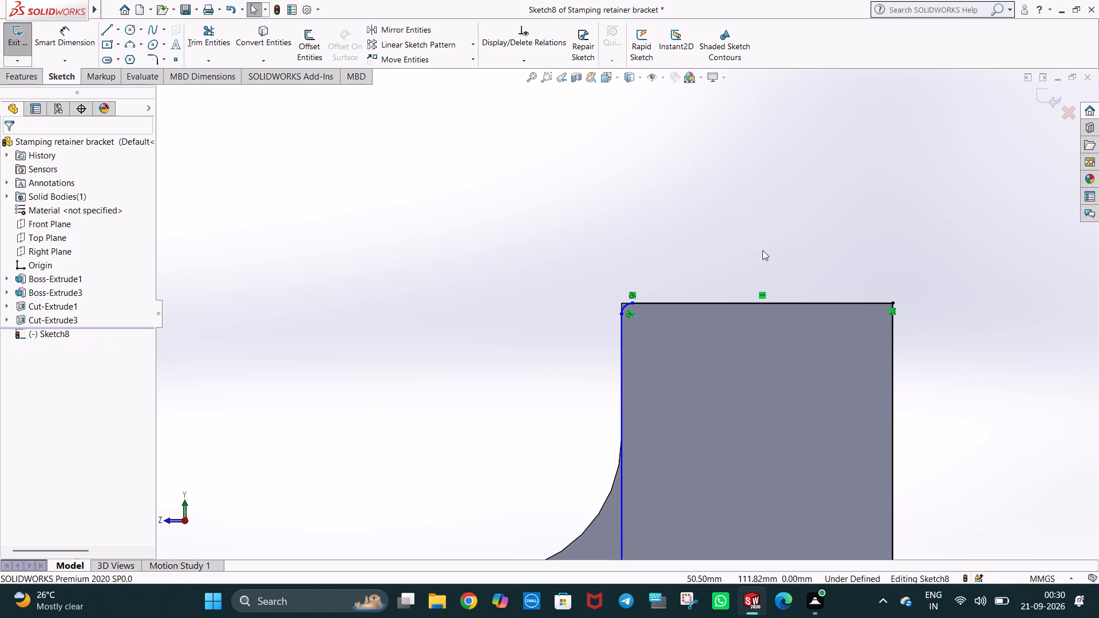
Sketch a vertical centerline about 49.5 mm long downward from the midpoint of the outline's top line.
scroll(776, 304, down, 2)
scroll(773, 337, up, 3)
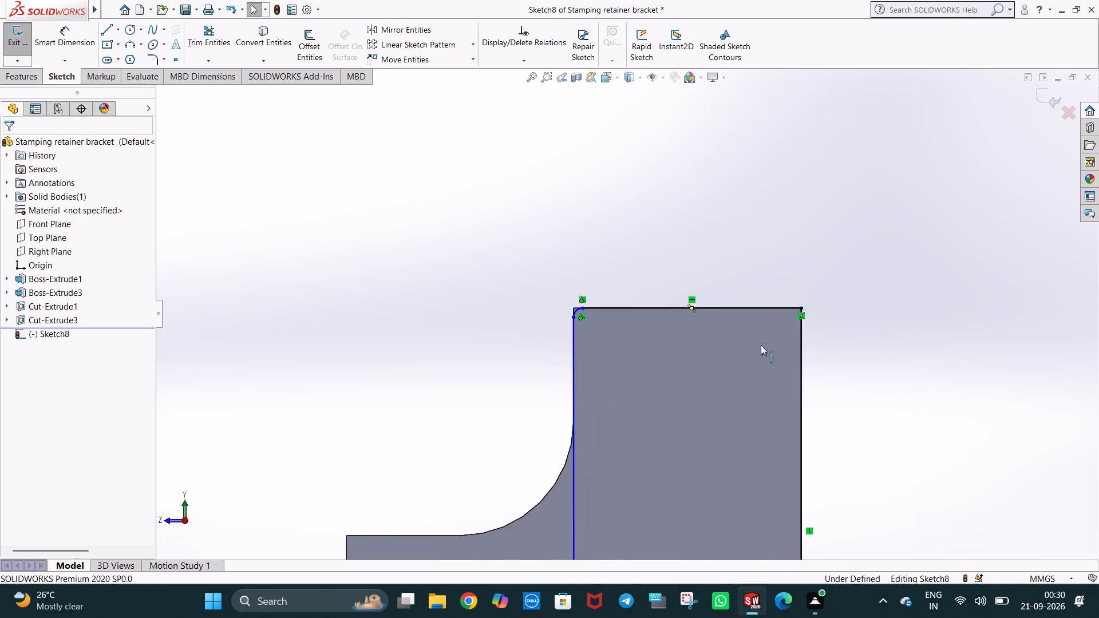
scroll(722, 380, down, 3)
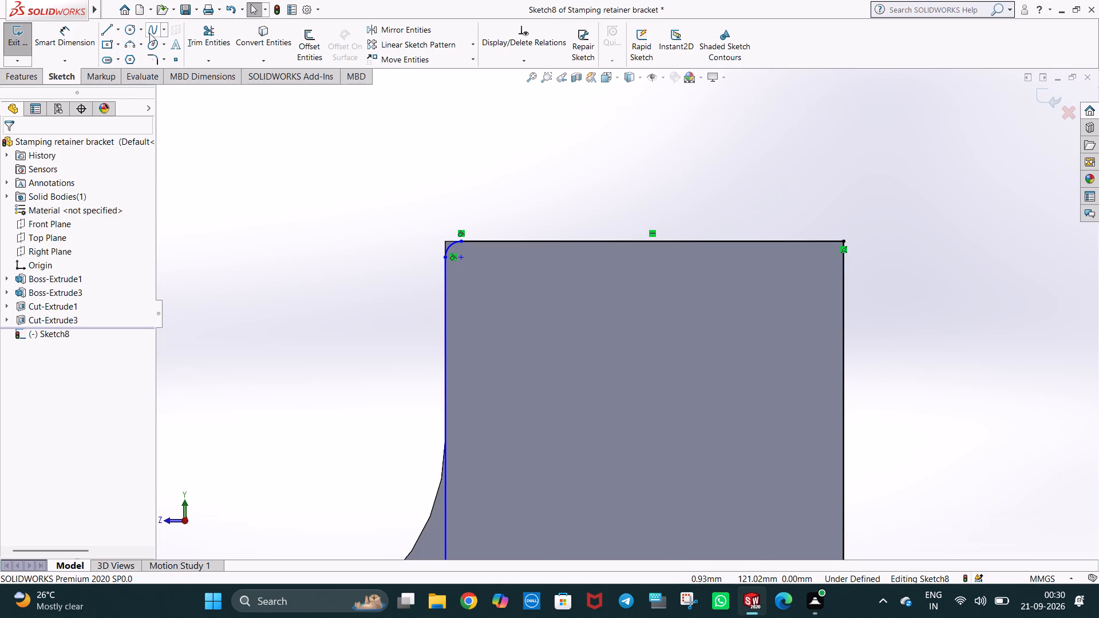
click(117, 34)
click(132, 59)
click(653, 243)
scroll(665, 445, up, 5)
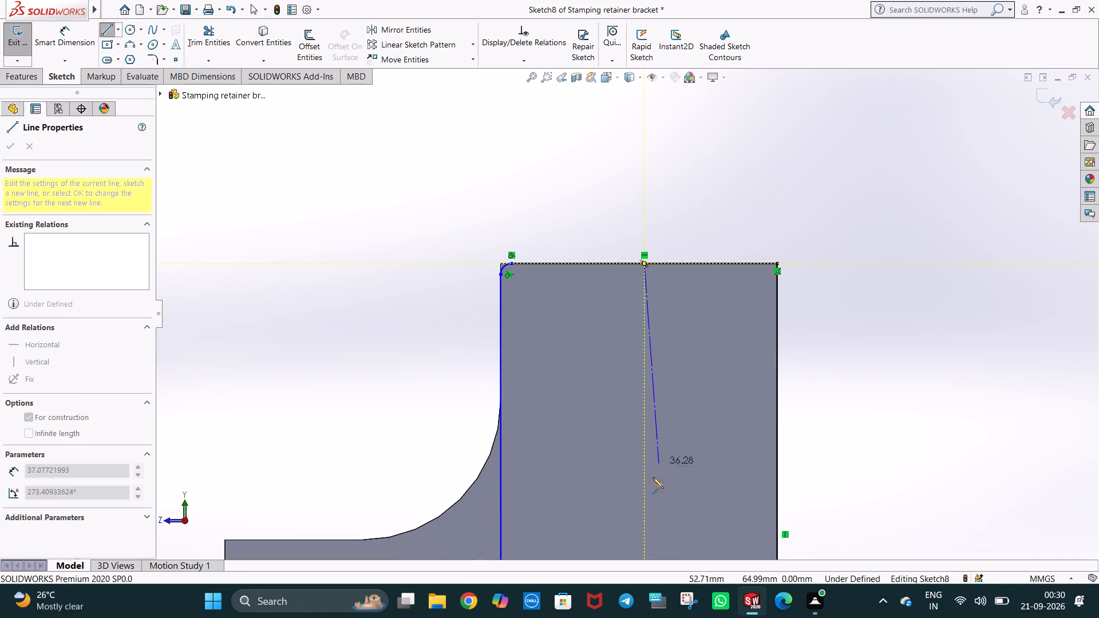
click(644, 537)
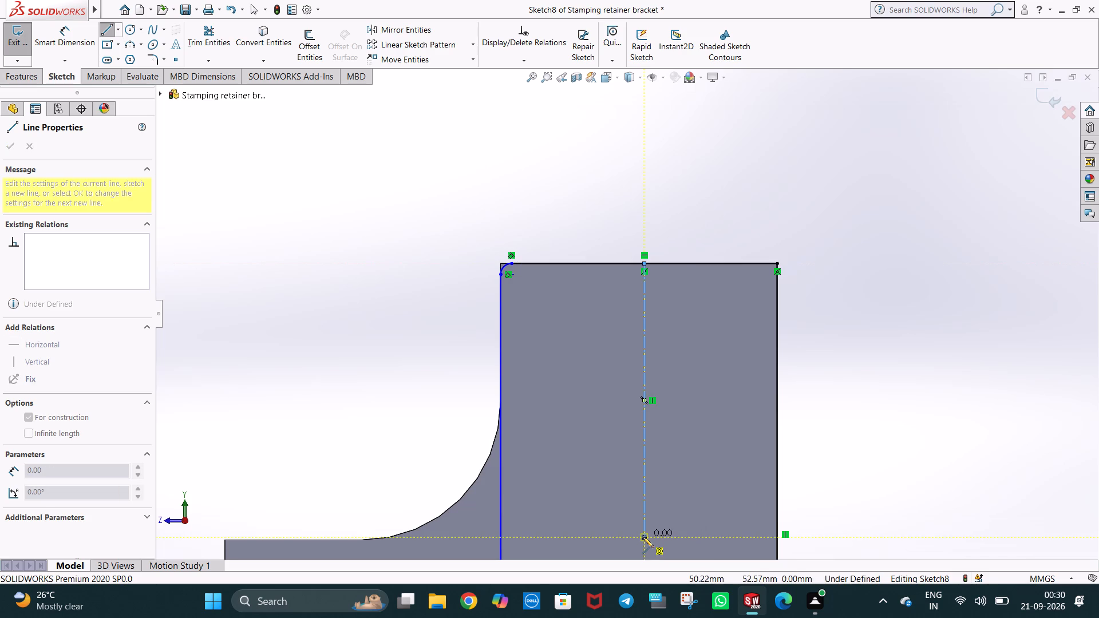
key(Escape)
click(874, 406)
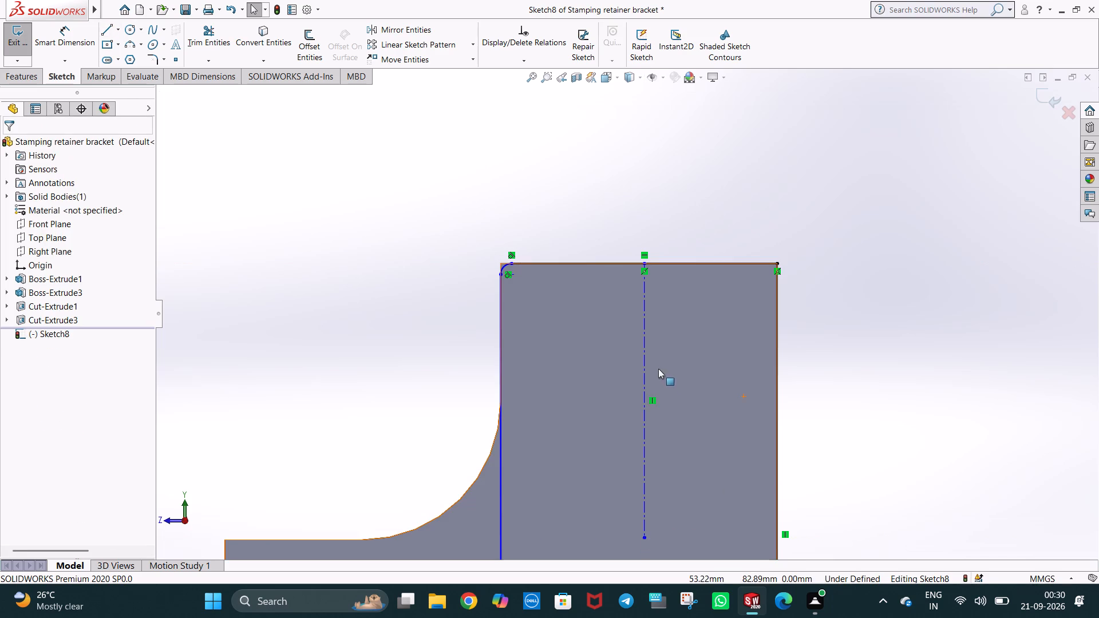
Set the vertical centerline's length to 50 mm.
click(642, 366)
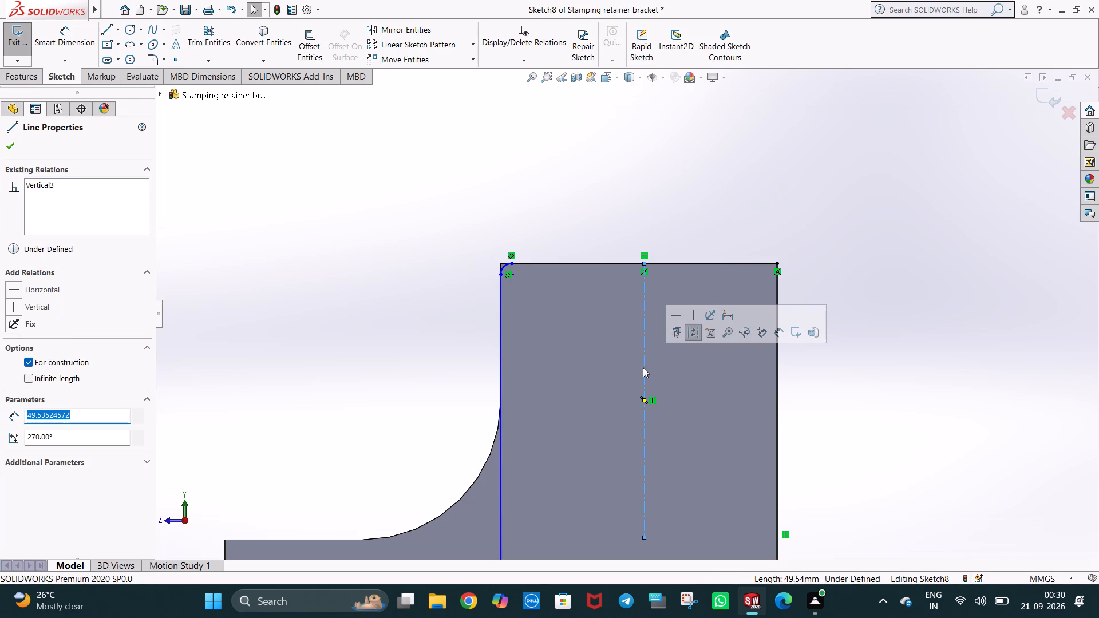
text(50)
key(Return)
key(Escape)
click(861, 316)
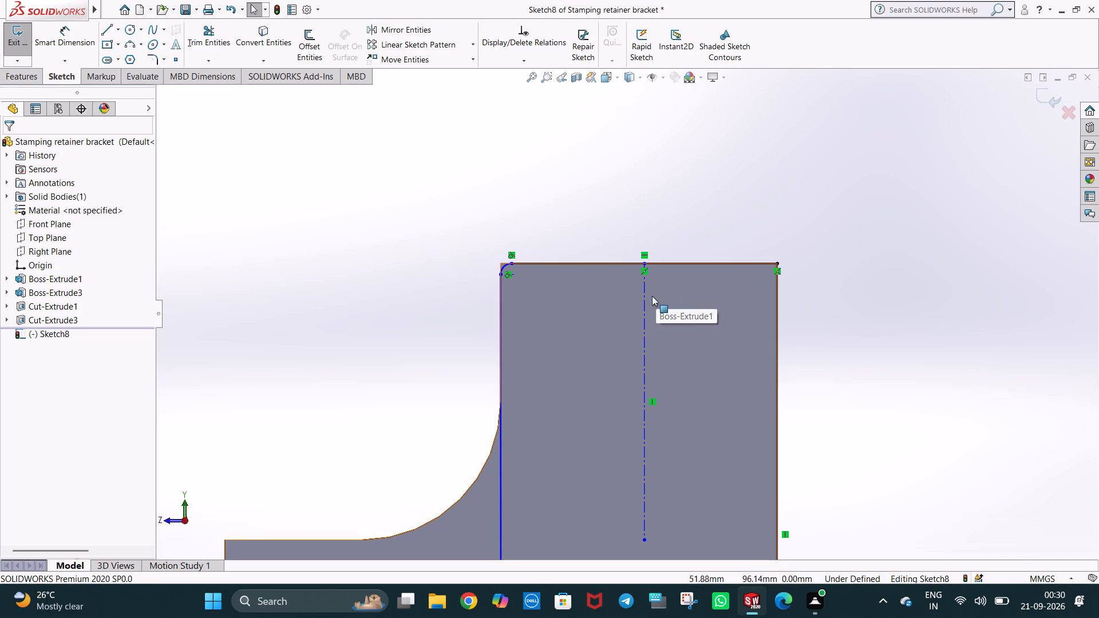
Sketch a short vertical centerline about 7 mm long downward from the midpoint of the outline's top line, over the existing centerline.
click(120, 29)
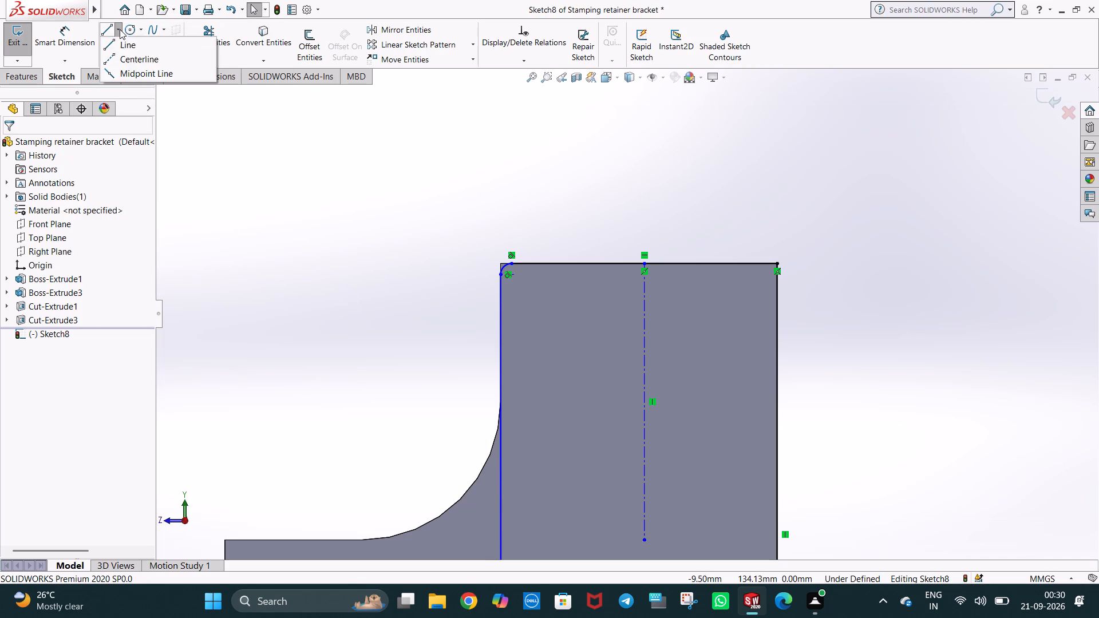
click(128, 56)
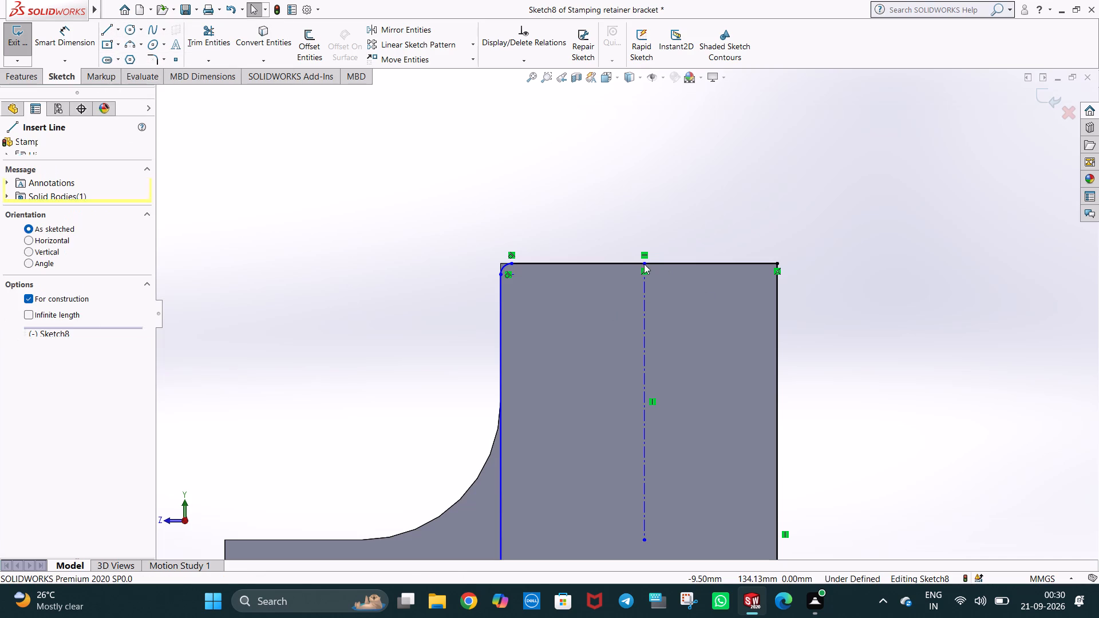
click(644, 264)
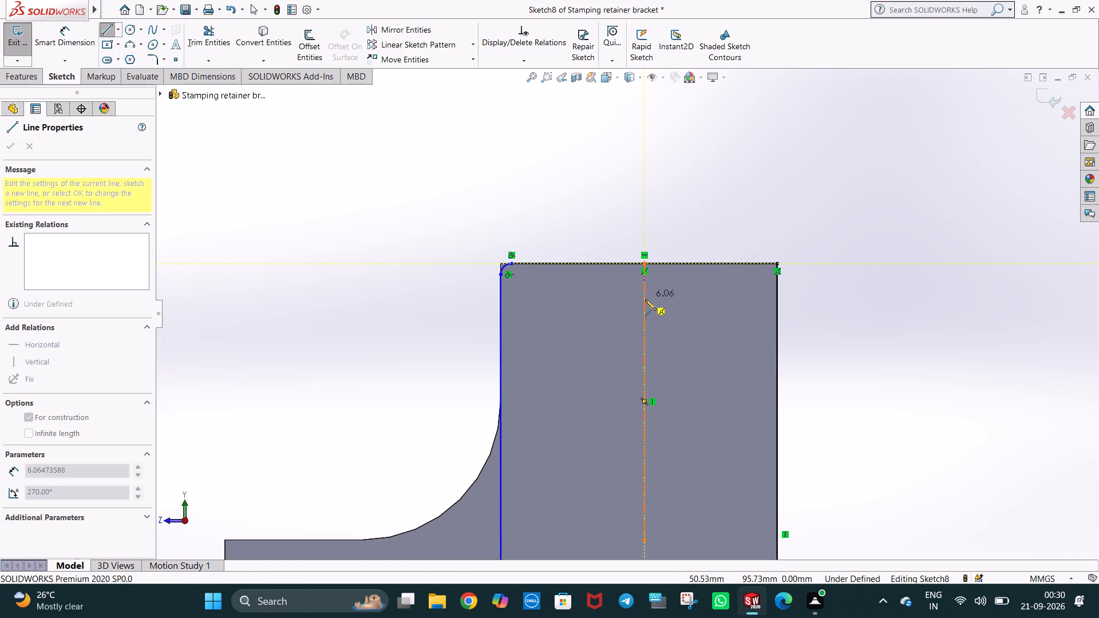
click(645, 302)
key(Escape)
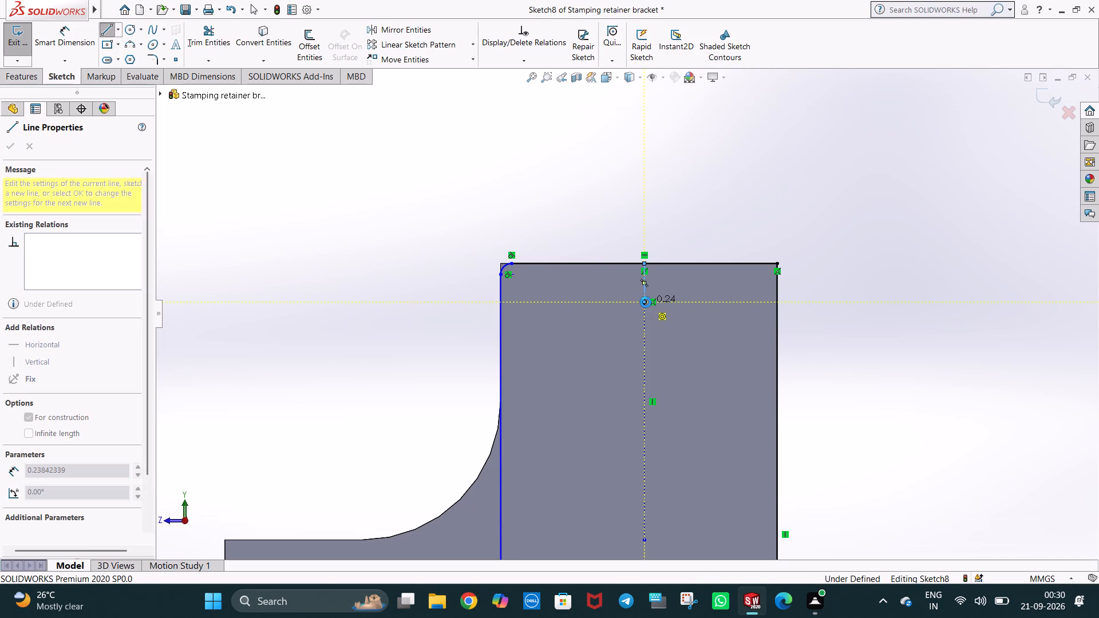
click(686, 201)
Dimension the short centerline's lower endpoint 10 mm below the midpoint of the outline's top line.
click(93, 48)
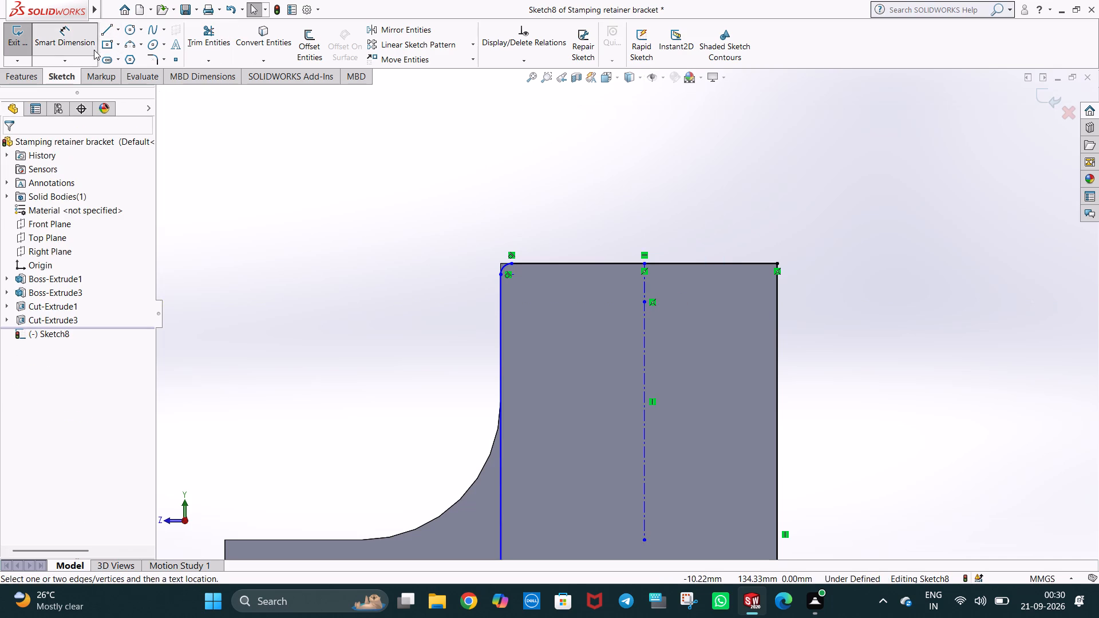
click(645, 303)
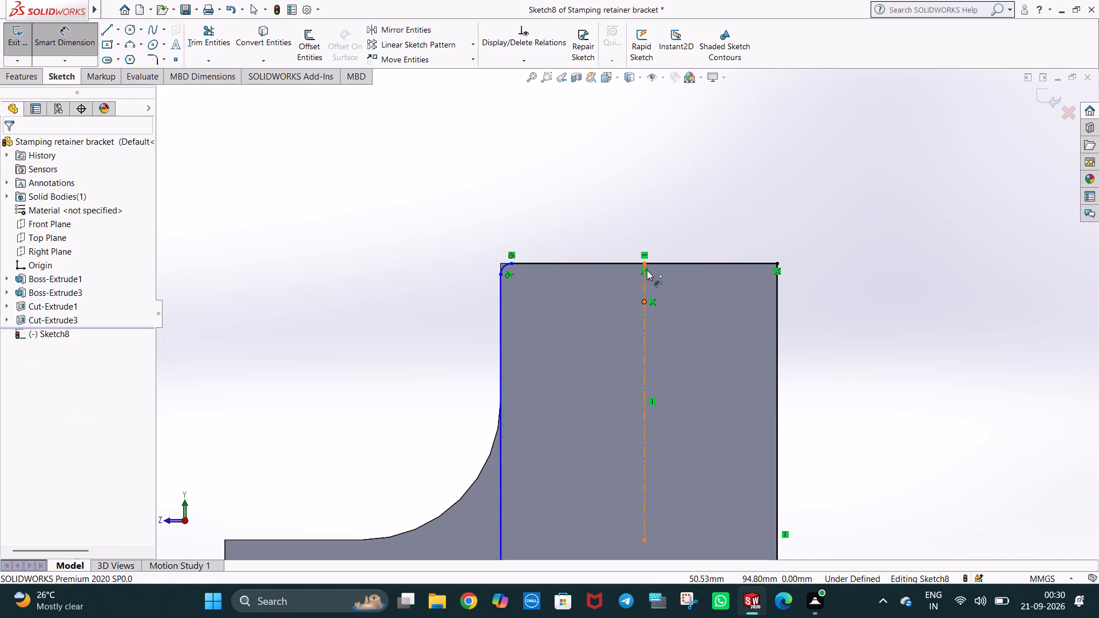
click(645, 263)
click(687, 294)
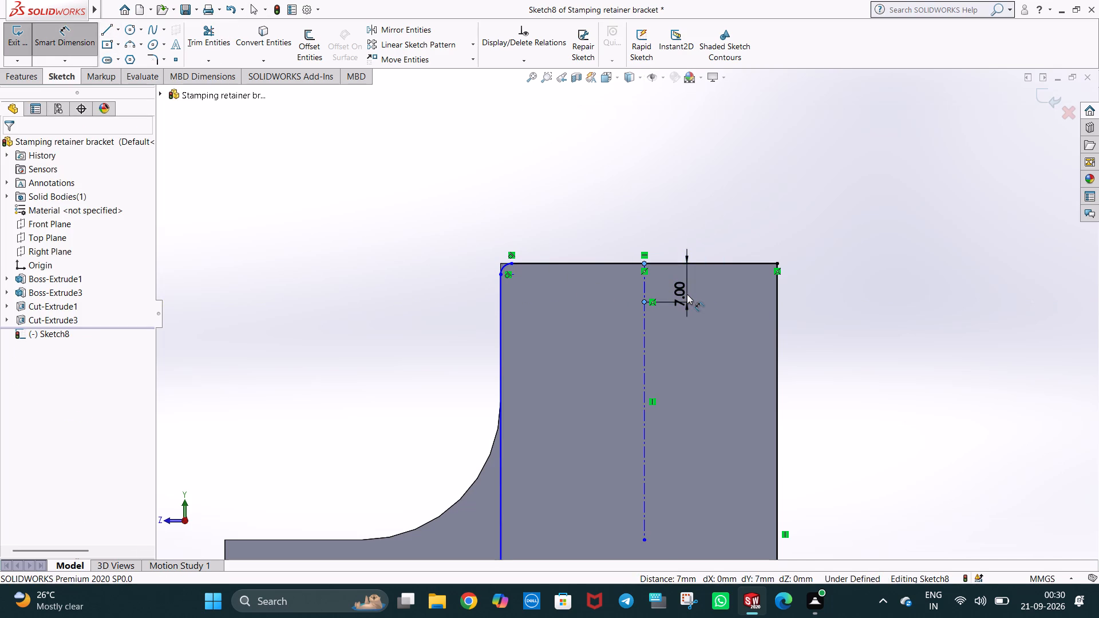
text(10)
key(Return)
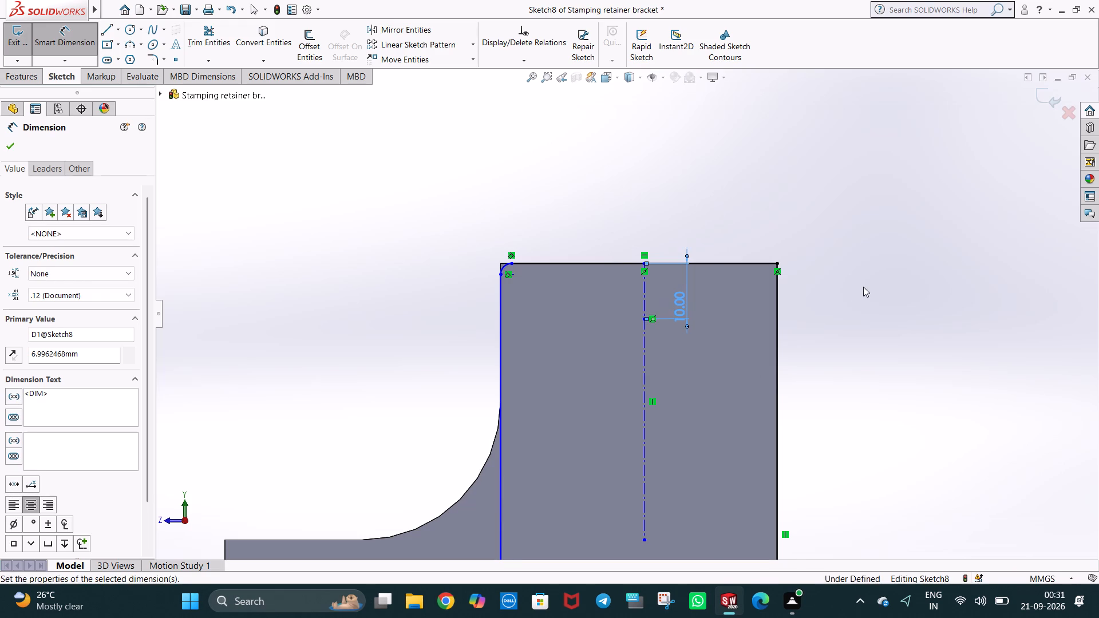
click(851, 301)
Sketch a center rectangle about 16 mm wide and 23 mm high, centered on the long vertical centerline below the outline's top line.
scroll(689, 344, up, 2)
scroll(655, 374, down, 2)
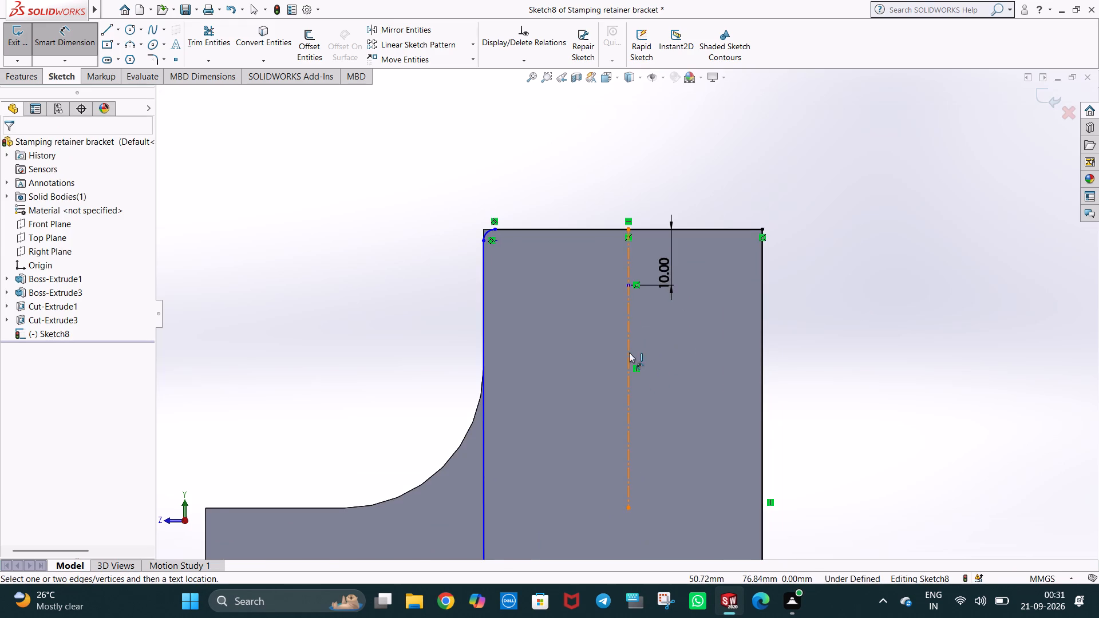
click(120, 47)
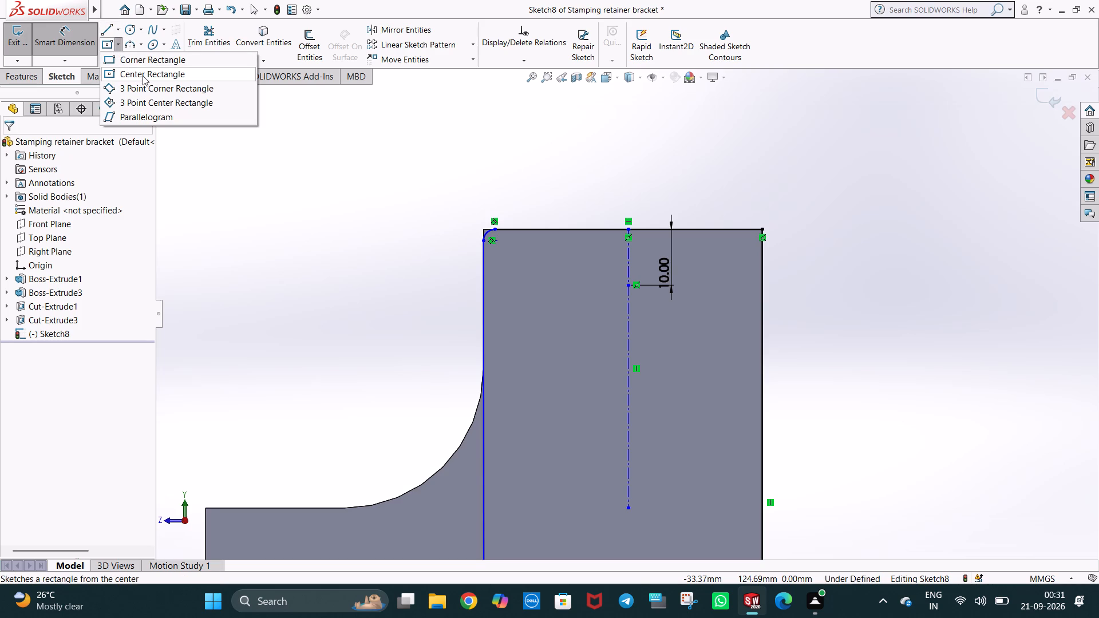
click(143, 76)
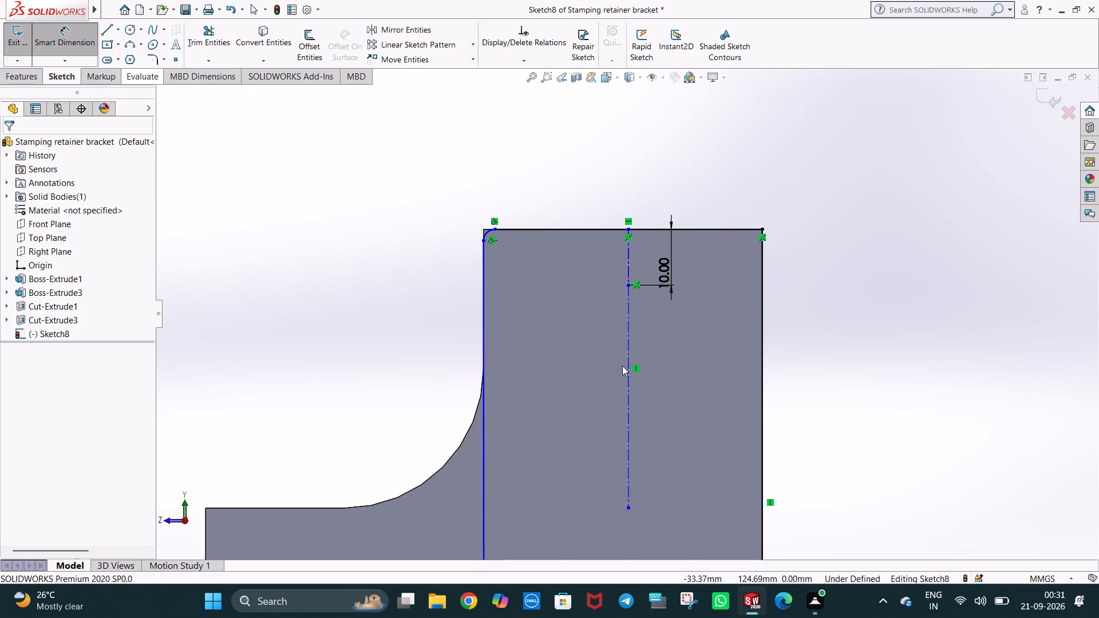
click(628, 348)
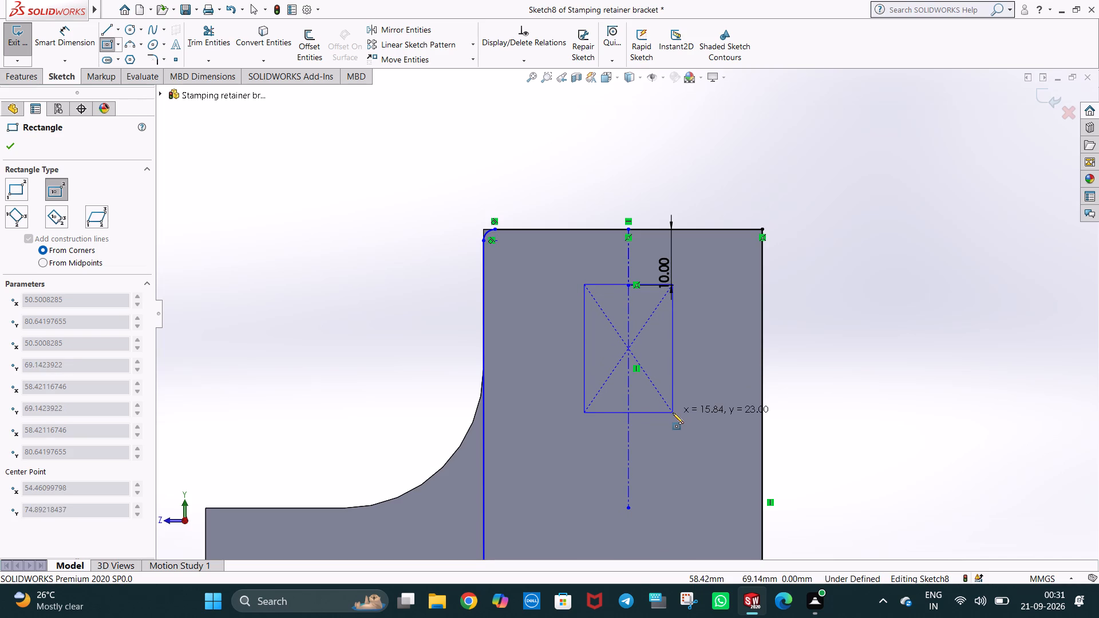
click(673, 412)
key(Escape)
key(Escape)
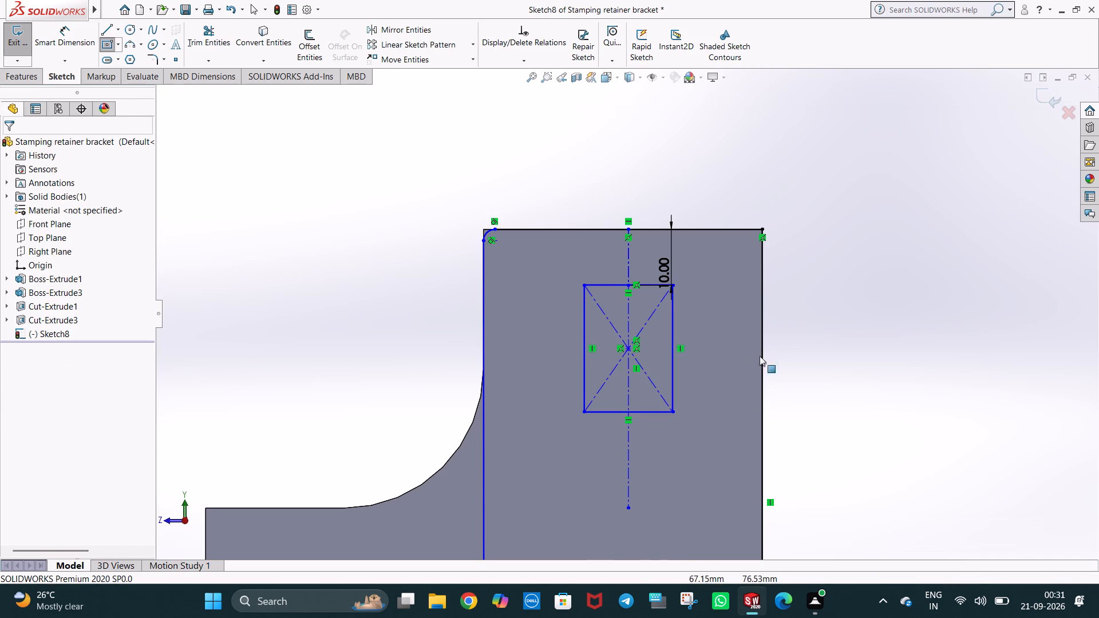
click(854, 322)
Make the rectangle's top line coincident with the lower endpoint of the short centerline.
scroll(675, 294, down, 3)
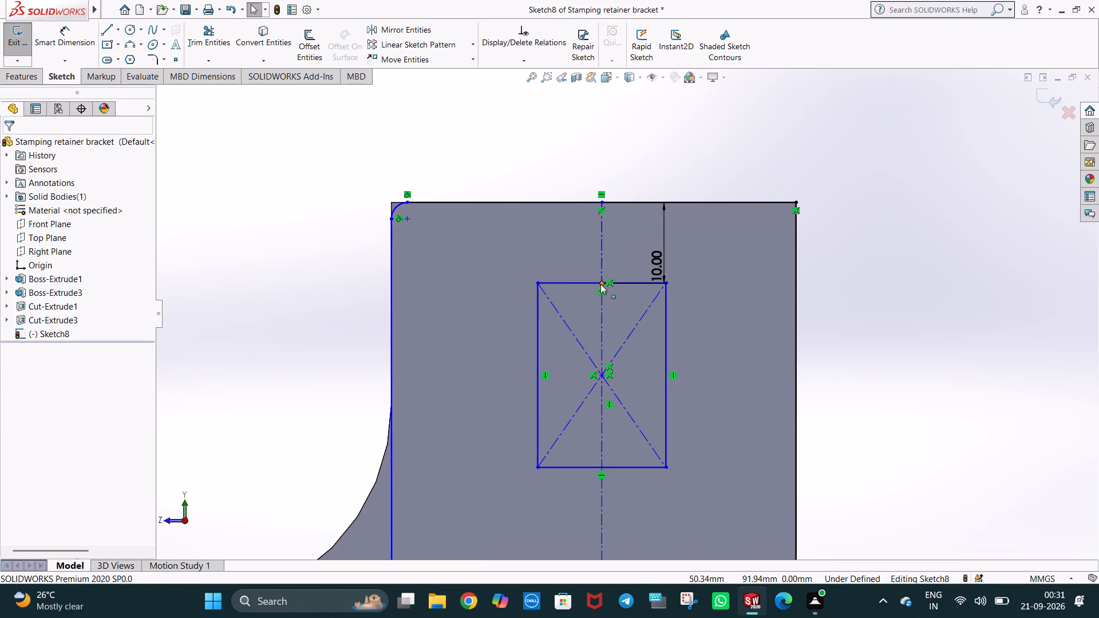
ctrl+click(600, 284)
ctrl+click(626, 285)
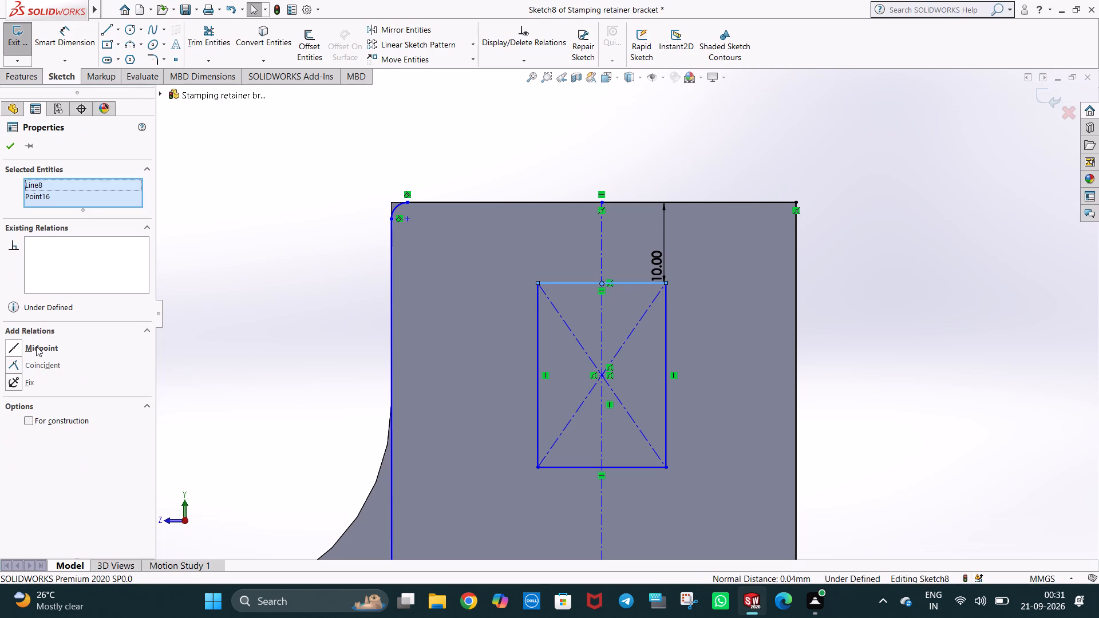
ctrl+click(36, 368)
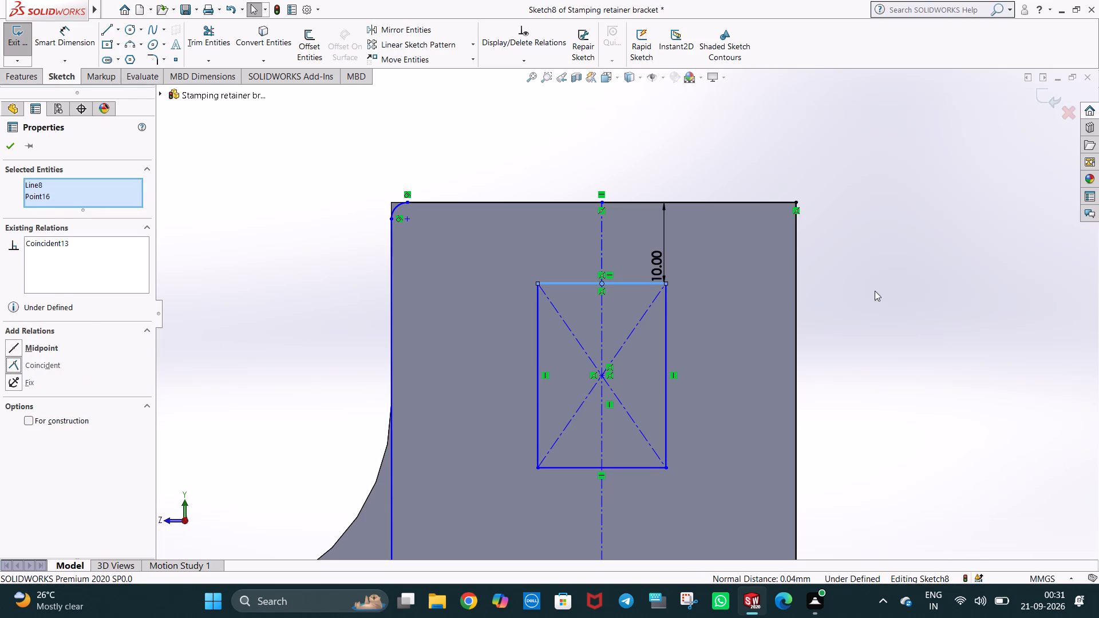
click(902, 292)
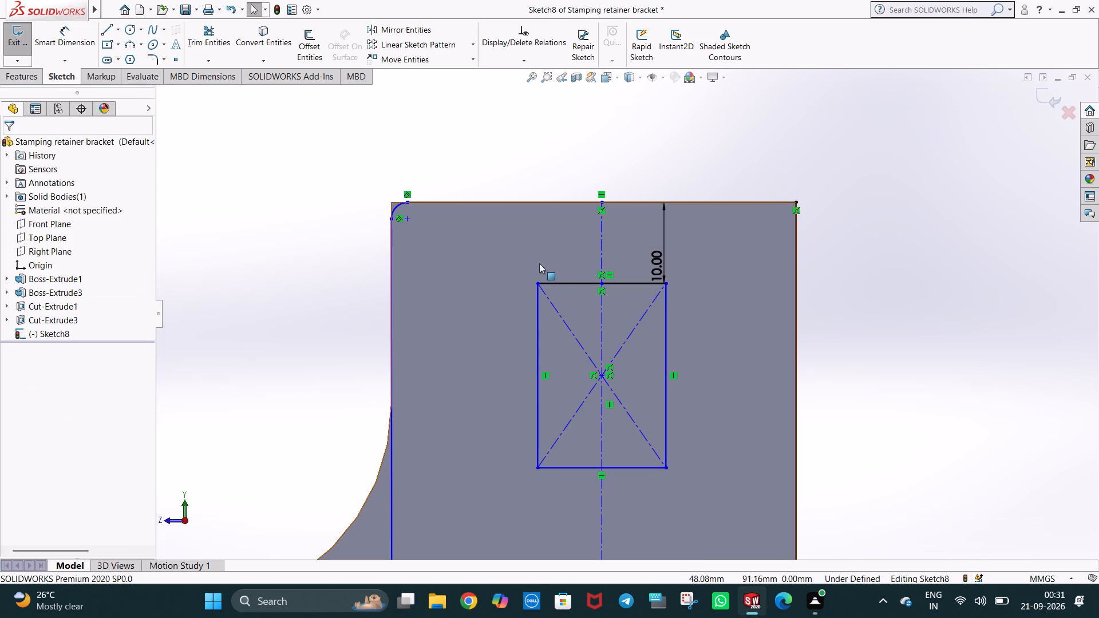
Dimension the rectangle's height as 40 mm.
click(77, 43)
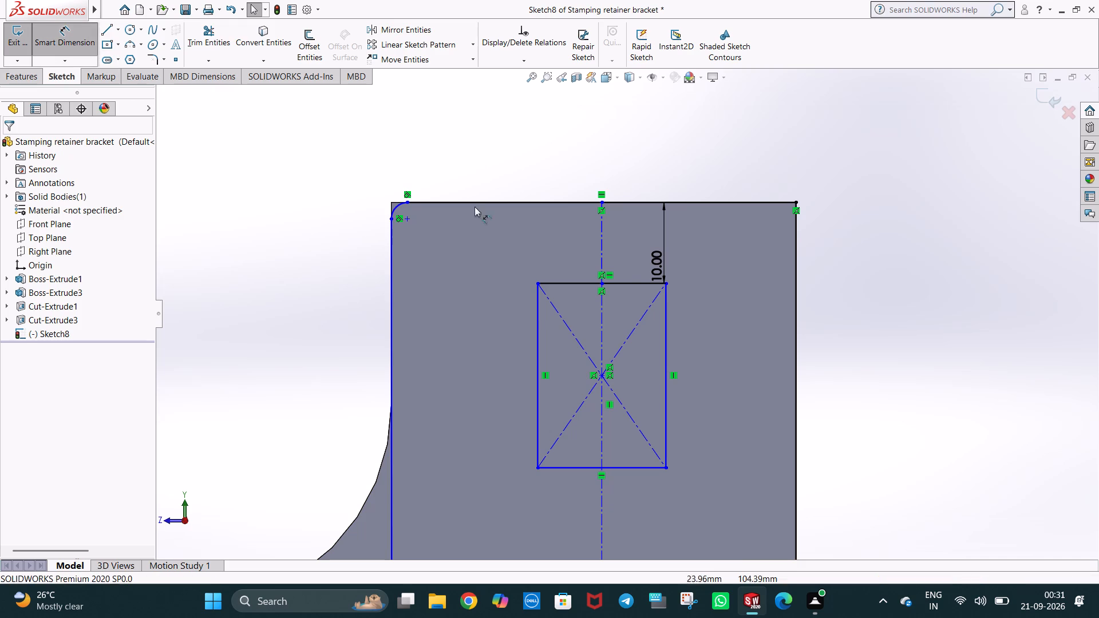
click(667, 356)
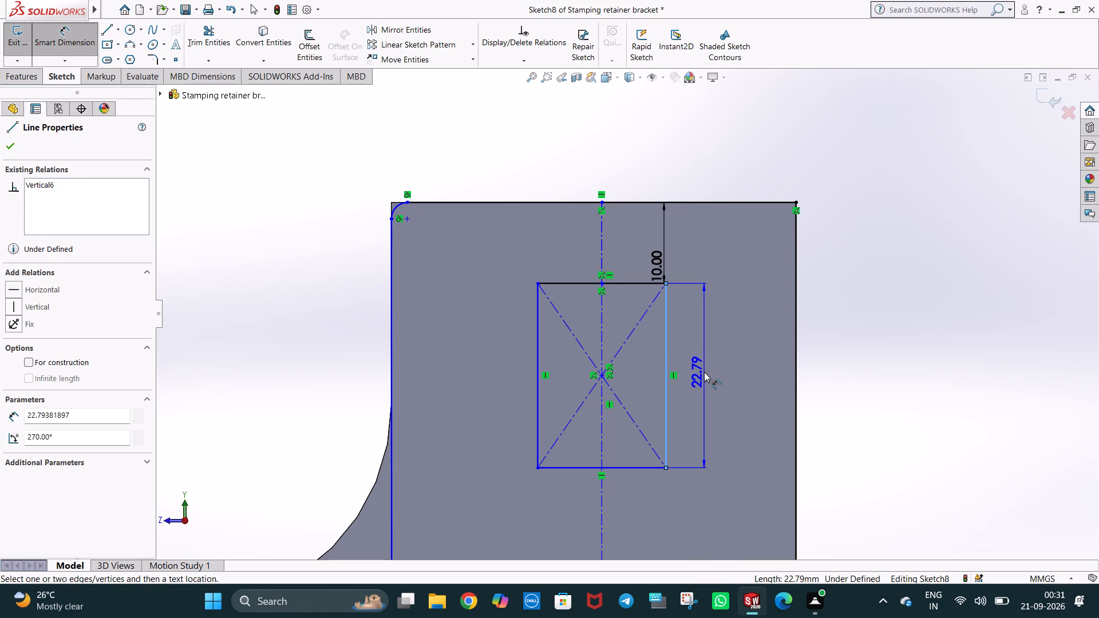
click(704, 372)
text(40)
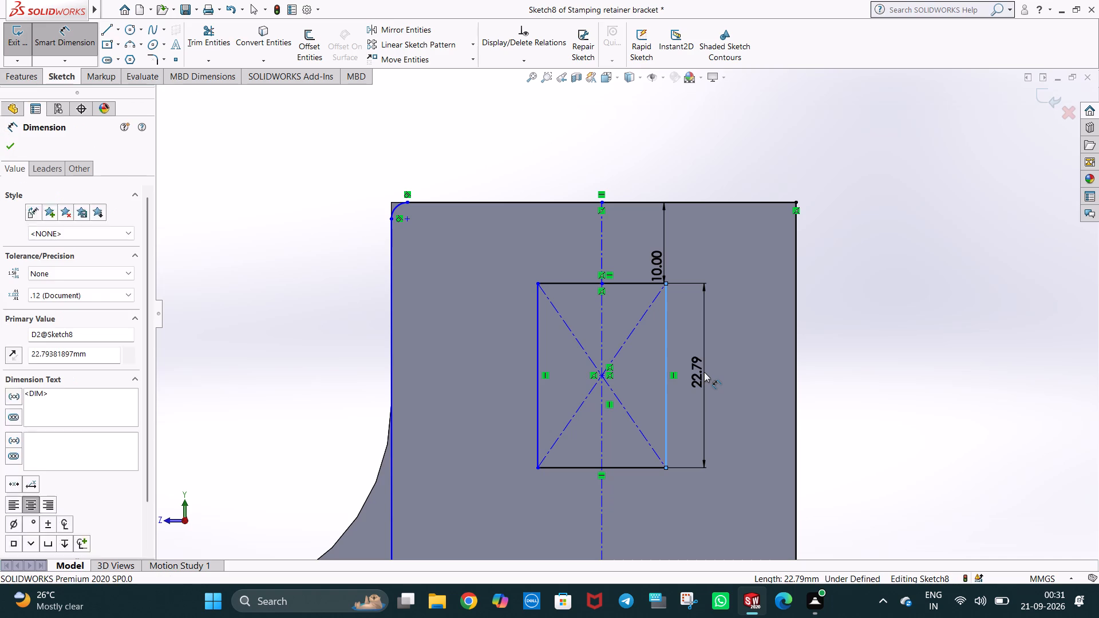
key(Return)
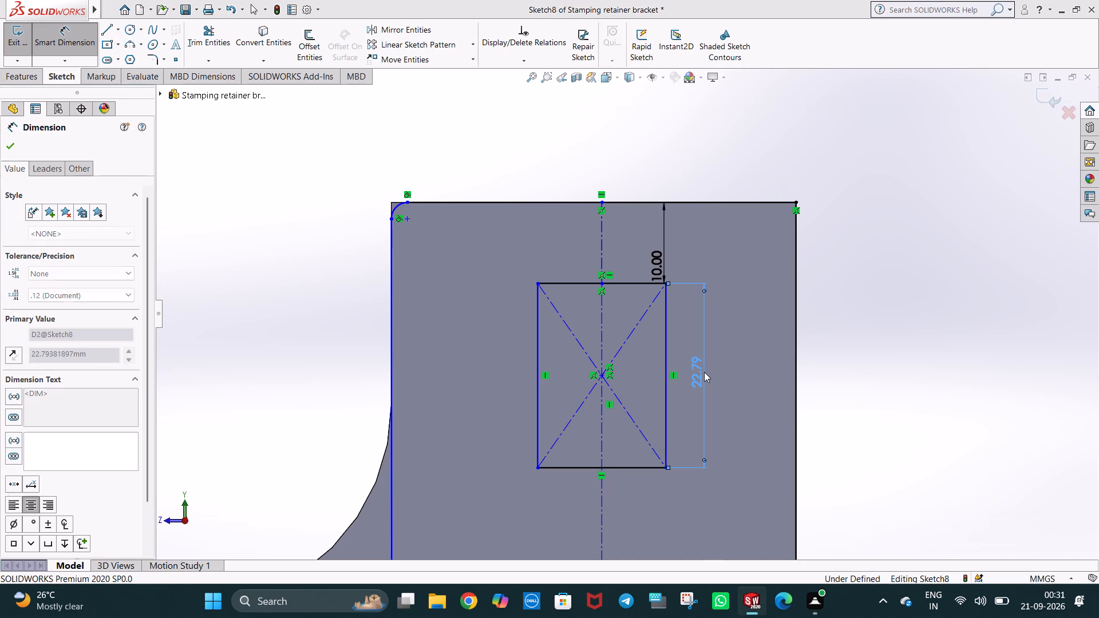
Dimension the rectangle's width as 30 mm along its bottom line.
scroll(964, 221, up, 3)
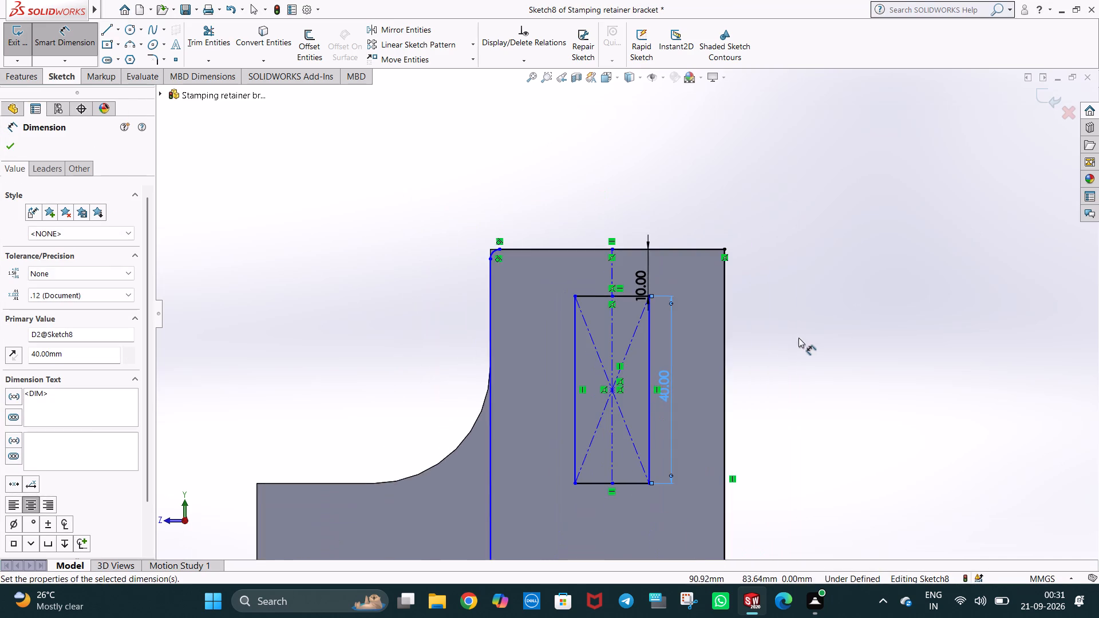
scroll(796, 339, up, 1)
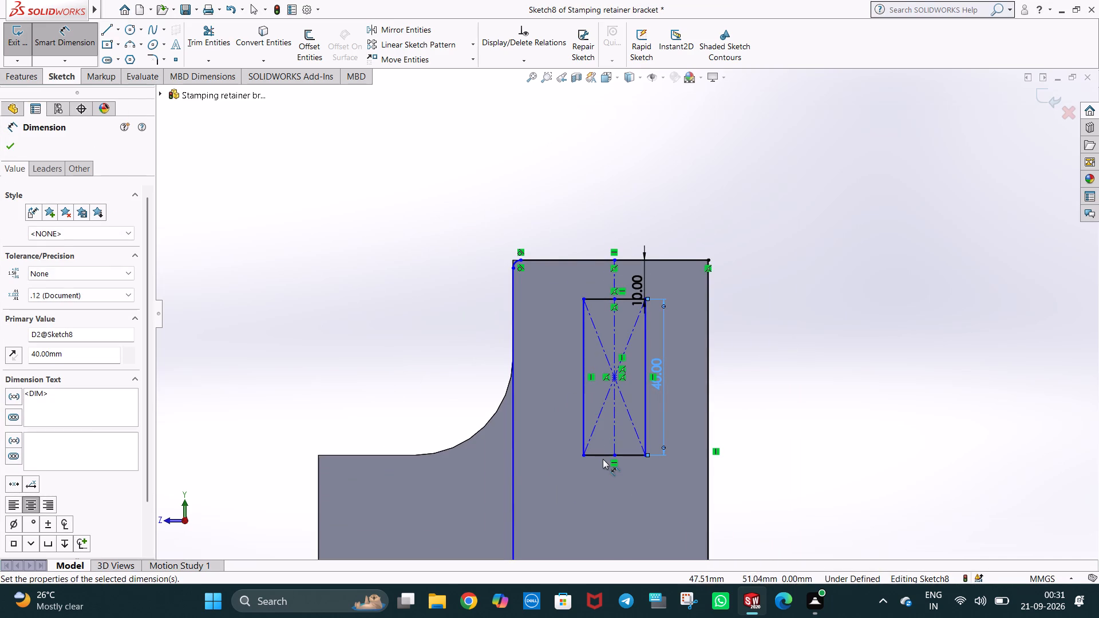
click(603, 455)
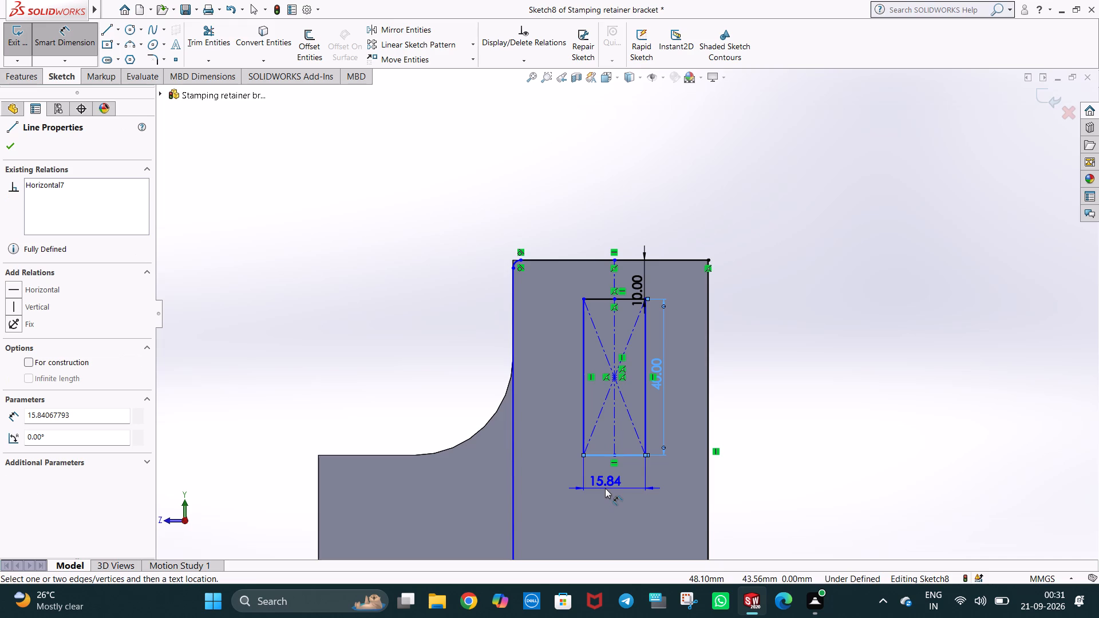
click(608, 497)
text(30)
key(Return)
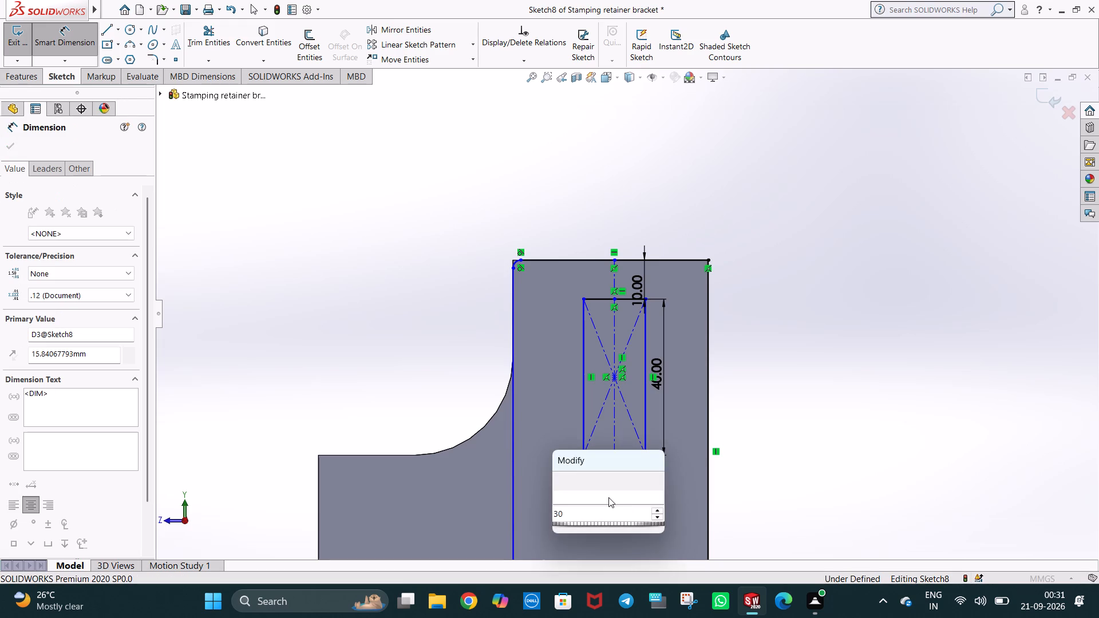
click(797, 385)
Move the 10 mm dimension's text above the flange's top edge, clear of the rectangle.
scroll(769, 386, up, 1)
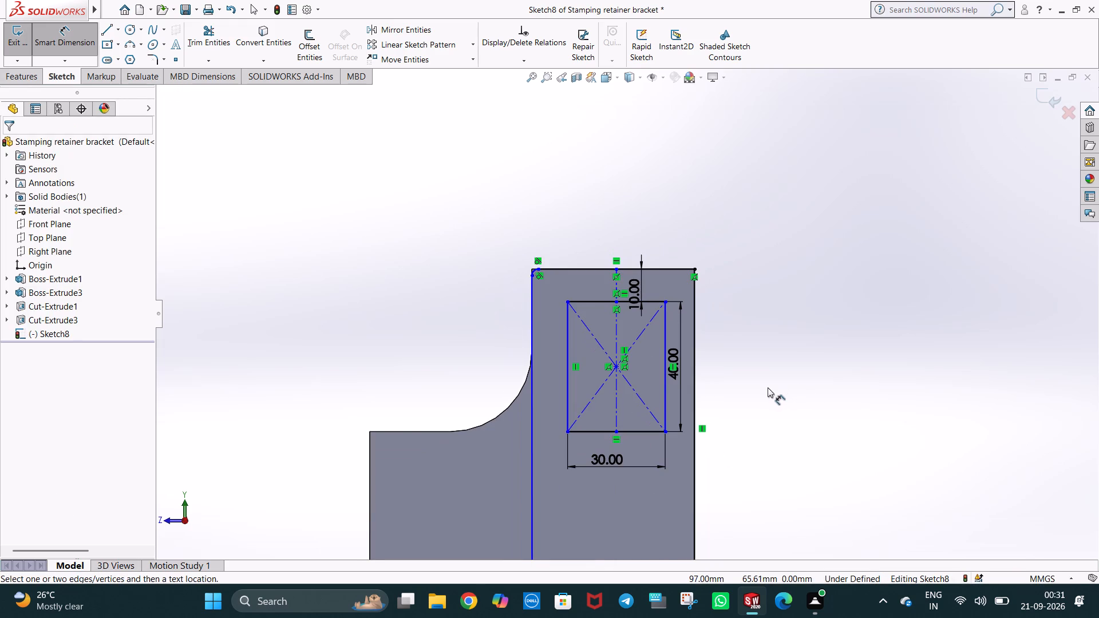
scroll(768, 387, down, 1)
drag(602, 265, 611, 206)
click(741, 332)
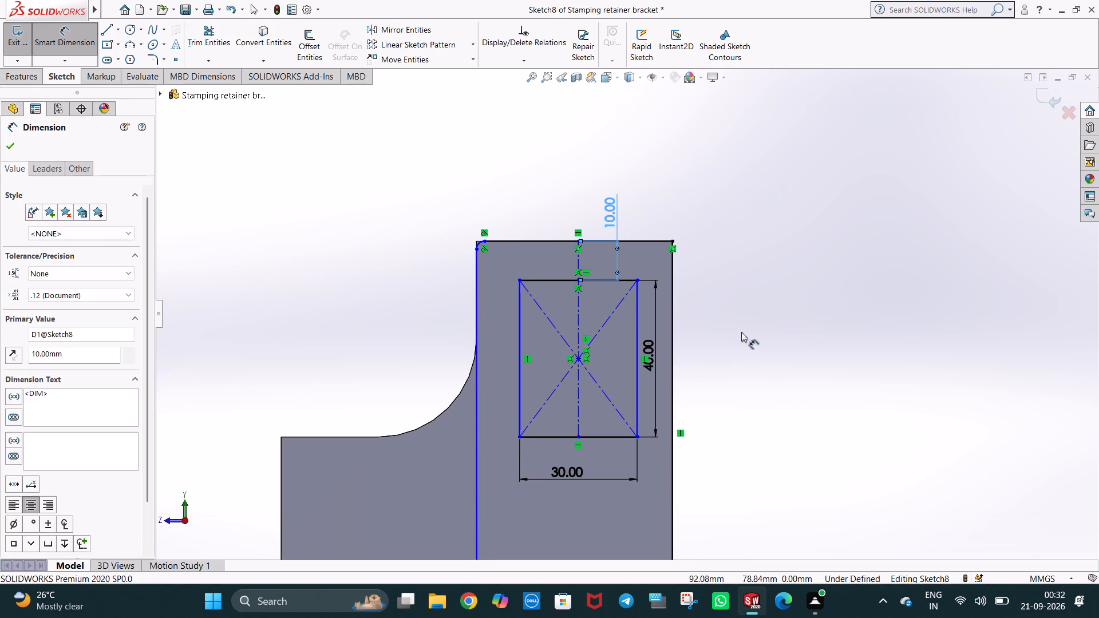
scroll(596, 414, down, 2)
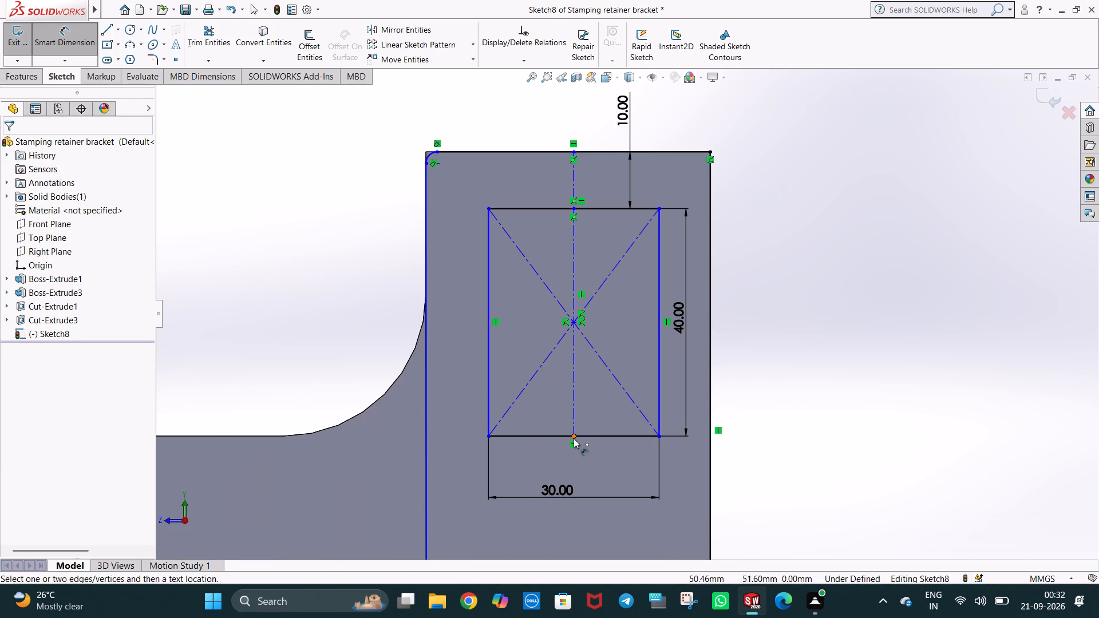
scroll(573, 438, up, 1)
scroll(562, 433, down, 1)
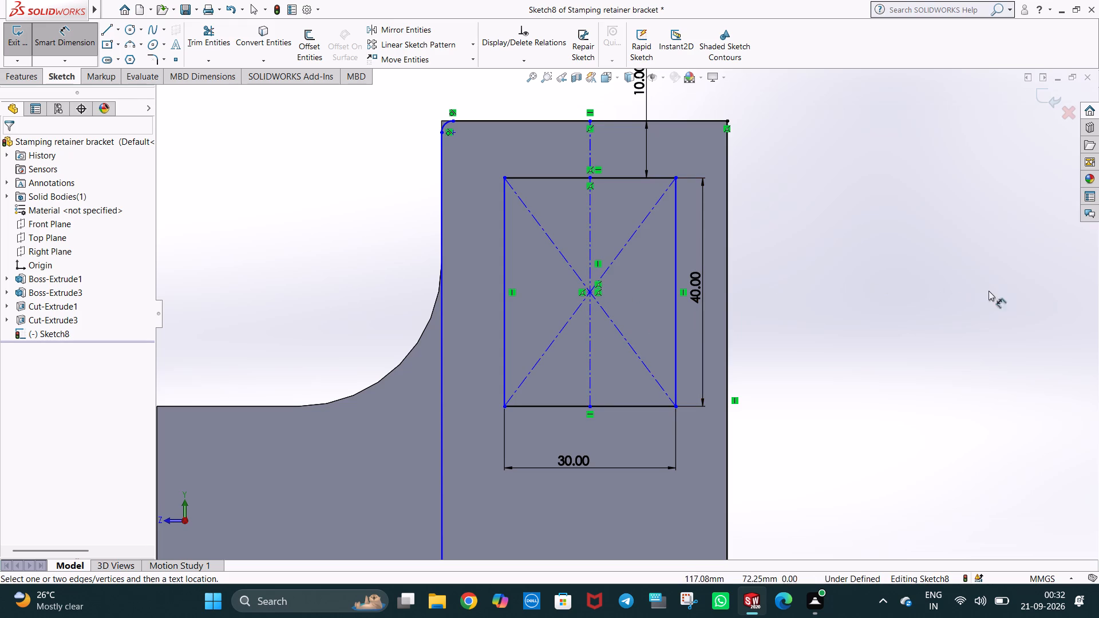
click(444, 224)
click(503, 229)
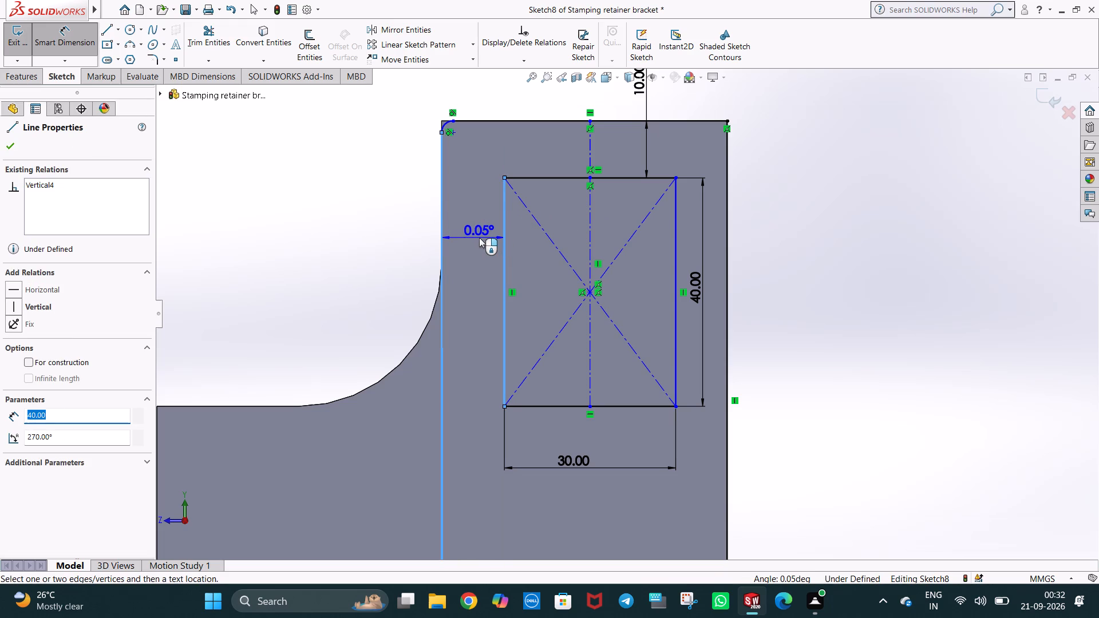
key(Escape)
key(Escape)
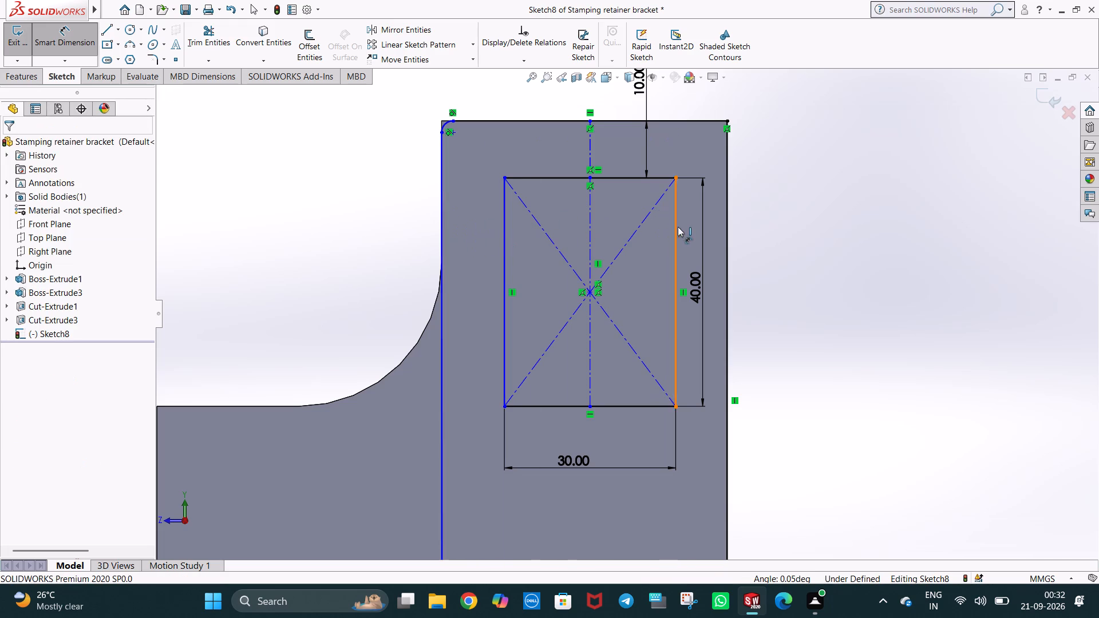
Dimension the gap between the rectangle's side and the outline's vertical line opposite the stepped side as 10 mm.
click(677, 240)
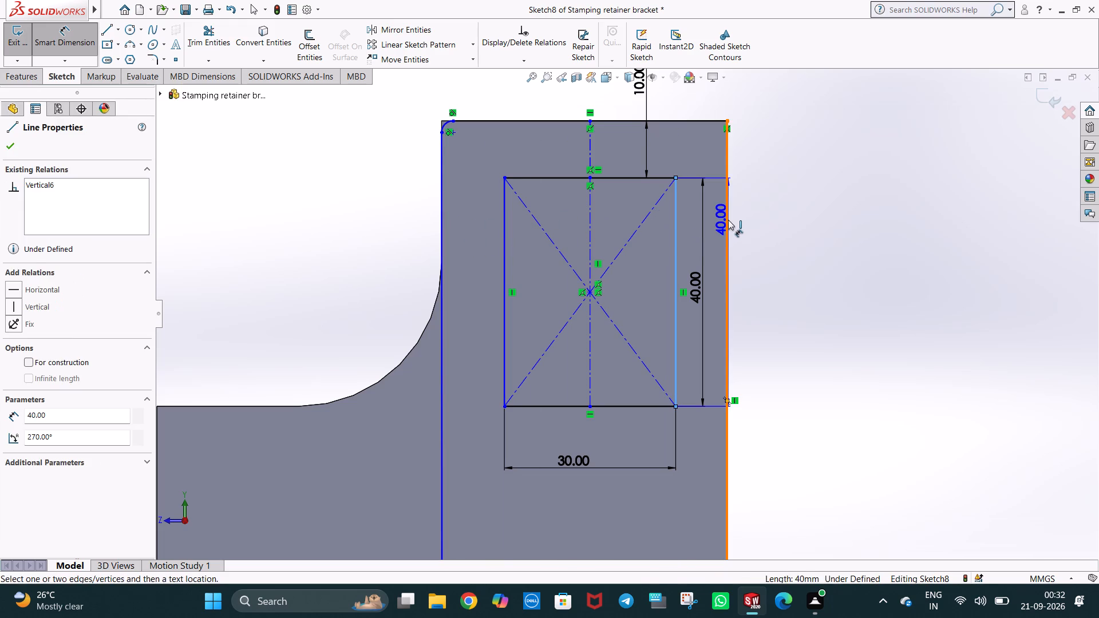
click(728, 220)
click(760, 222)
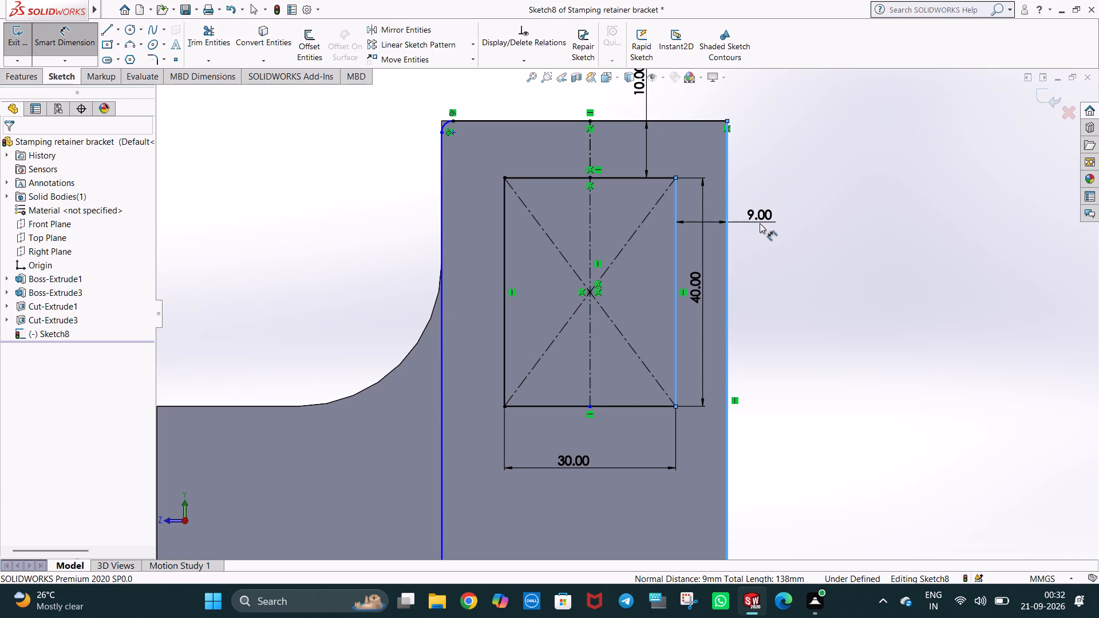
text(10)
key(Return)
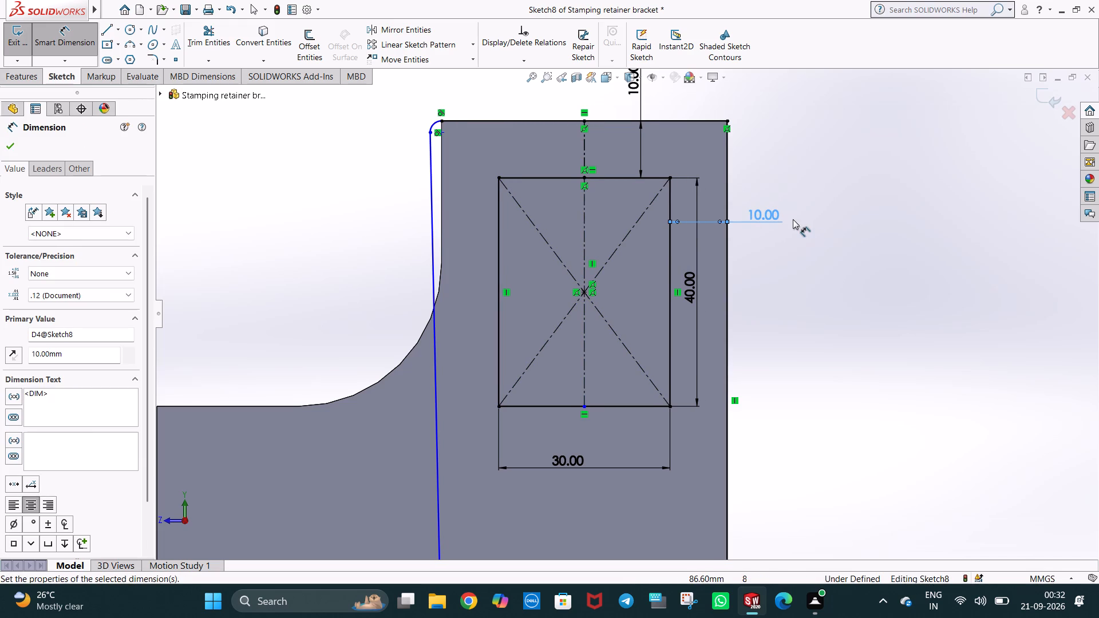
Delete the outline's long slanted line and the small corner arc on the flange's stepped side.
key(Escape)
click(820, 209)
key(Escape)
scroll(813, 232, up, 3)
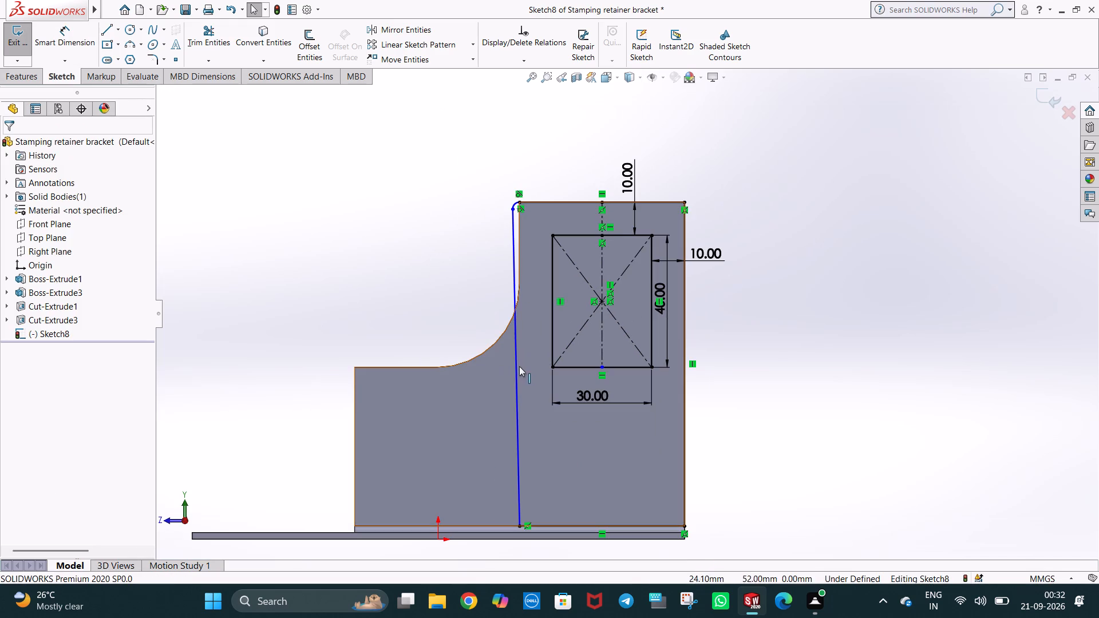
click(515, 369)
key(Delete)
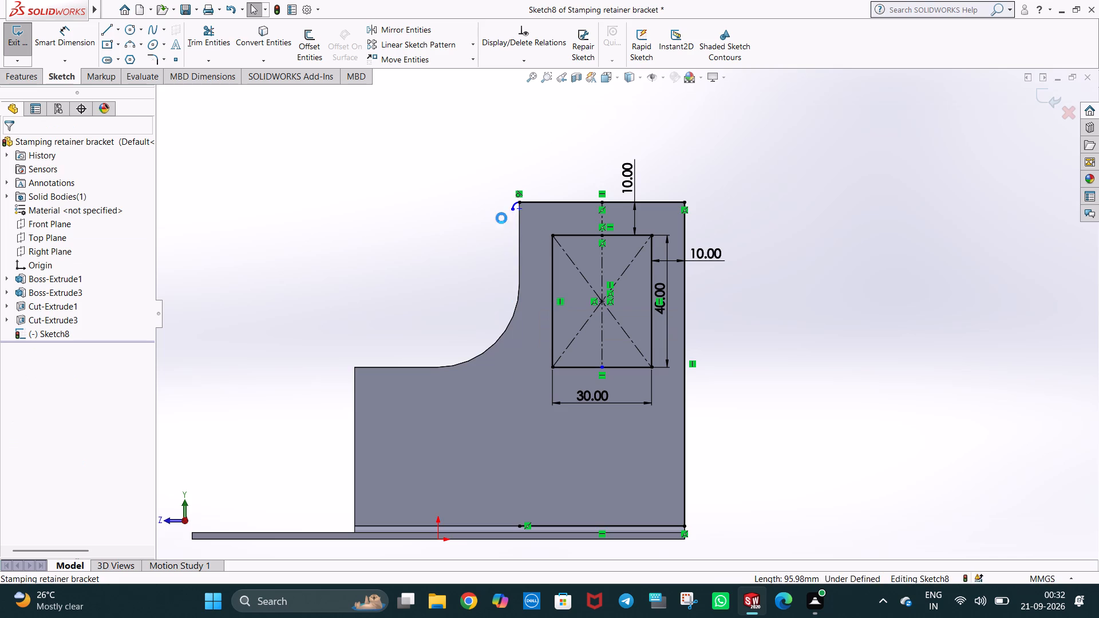
scroll(529, 210, down, 4)
click(522, 217)
key(Delete)
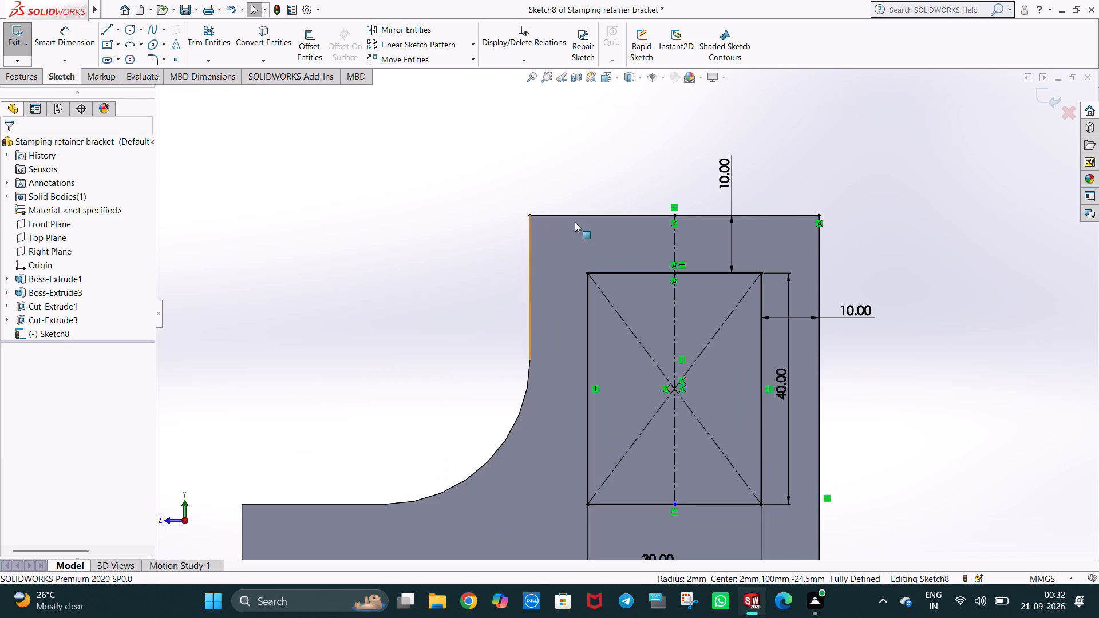
Sketch a circle of radius 2 mm just inside the flange's top corner on the stepped side.
scroll(706, 247, up, 4)
scroll(681, 336, down, 2)
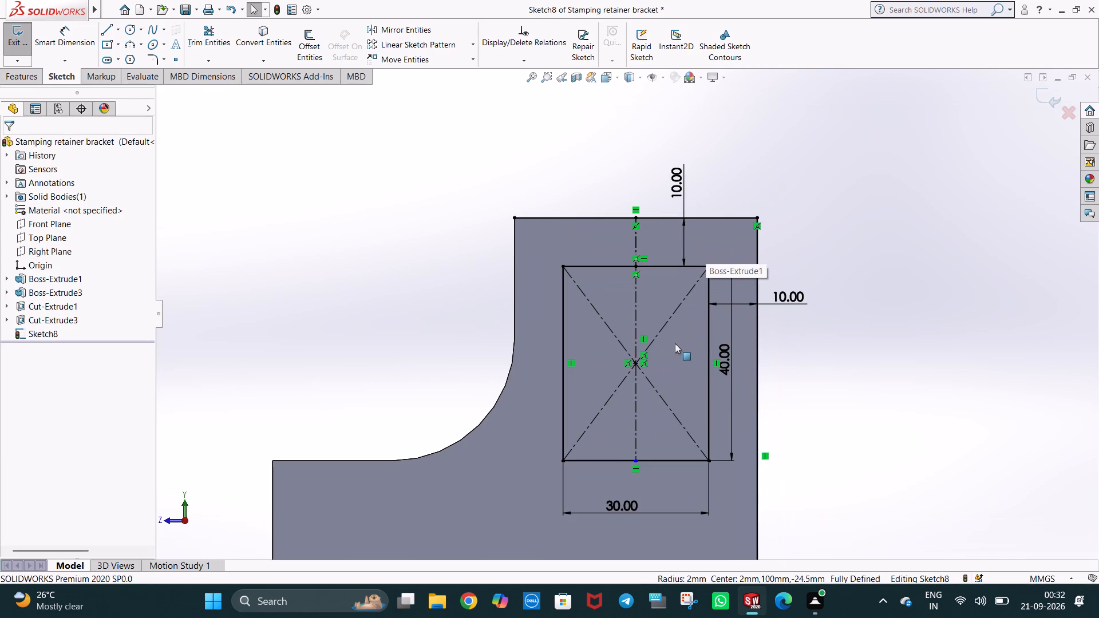
scroll(754, 377, up, 2)
click(786, 384)
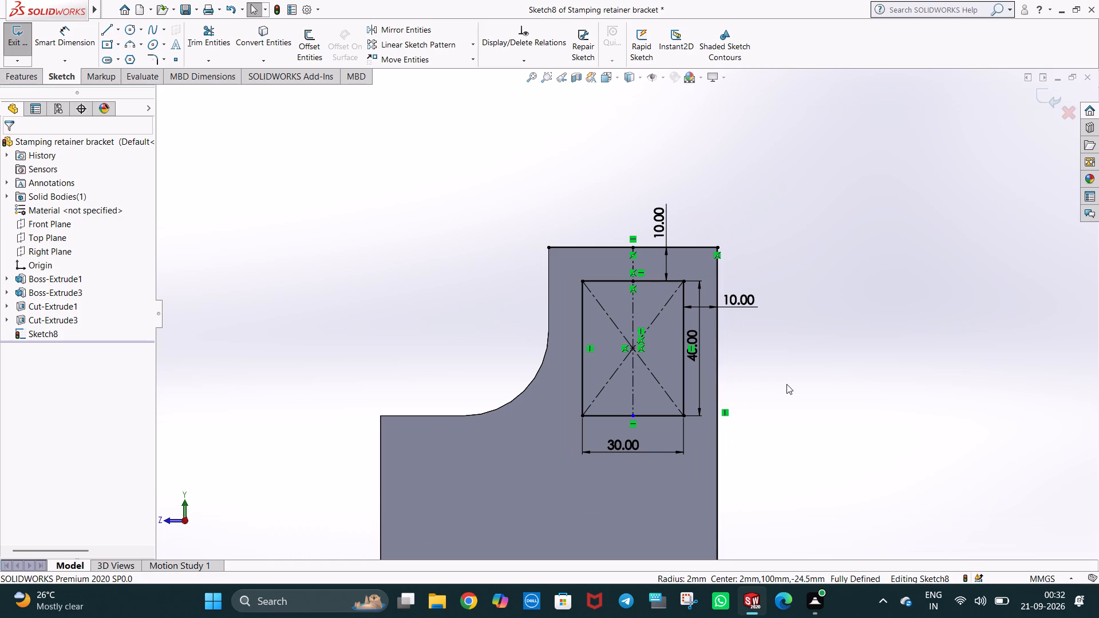
scroll(664, 411, down, 2)
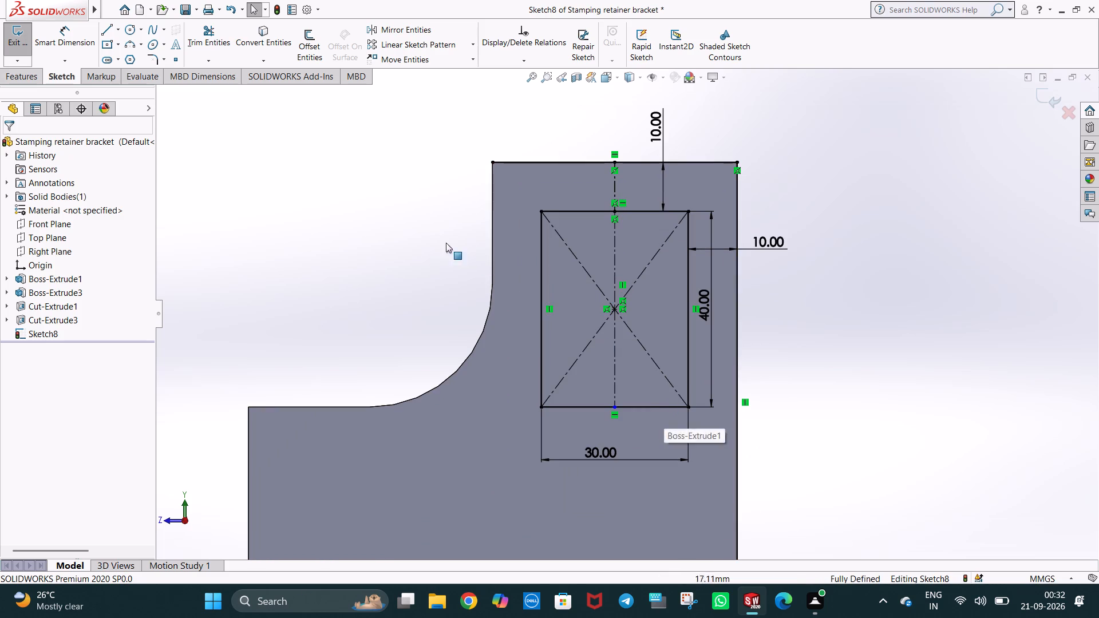
click(132, 33)
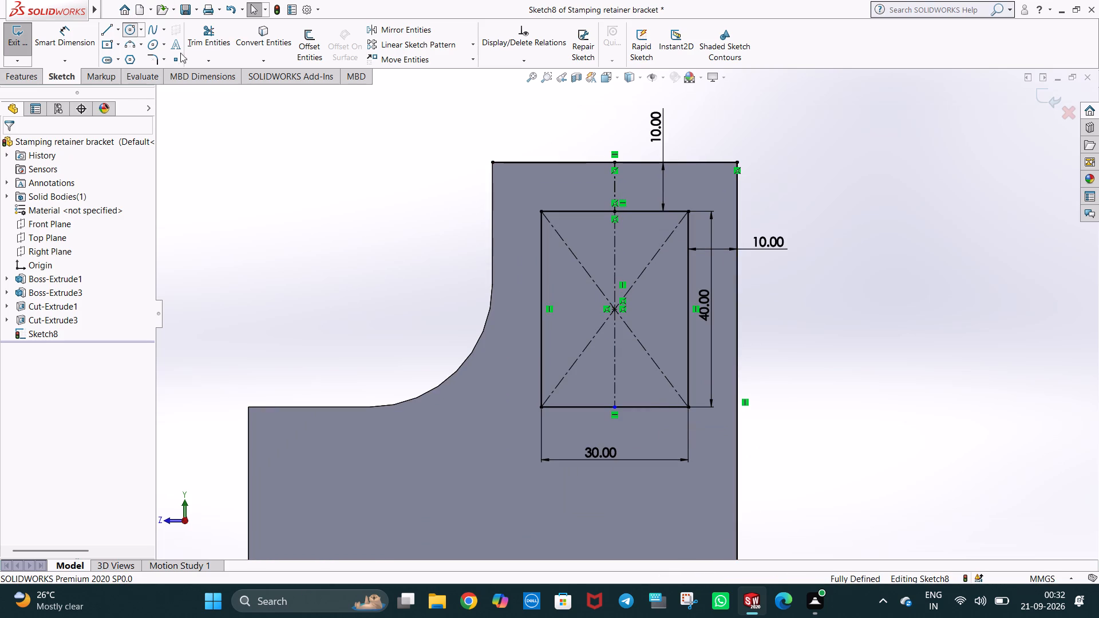
click(501, 171)
click(507, 179)
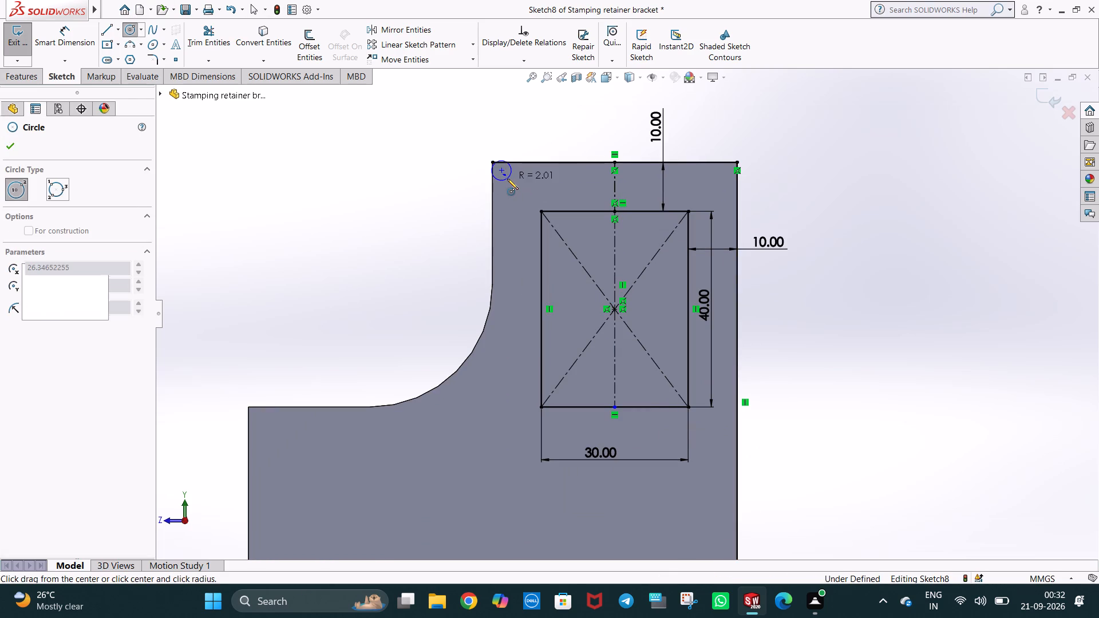
key(2)
key(Return)
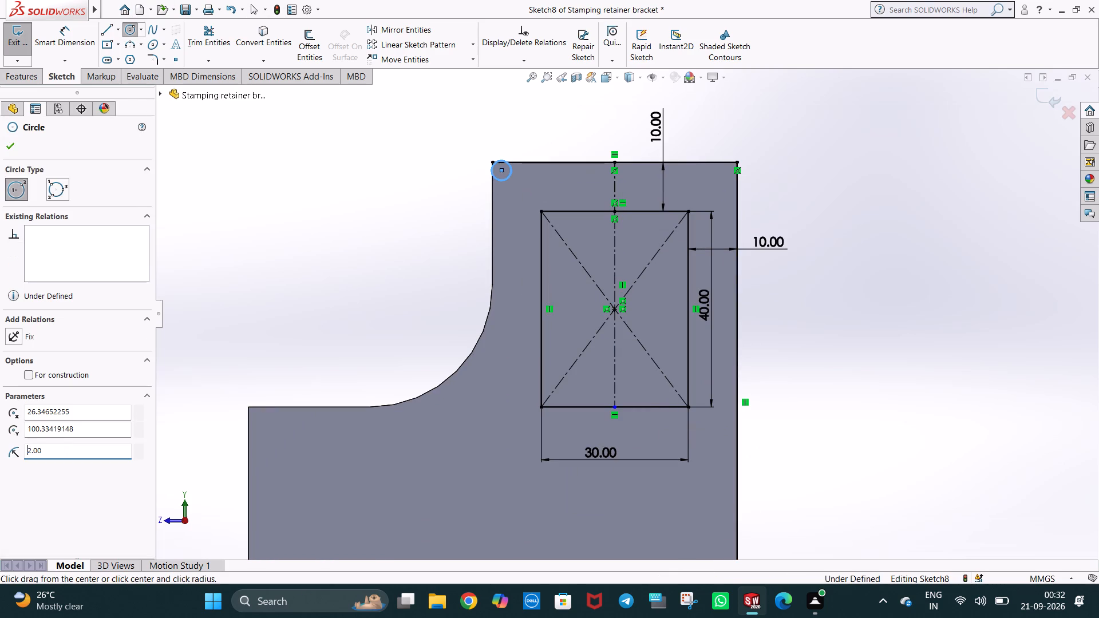
key(Escape)
key(Escape)
click(473, 154)
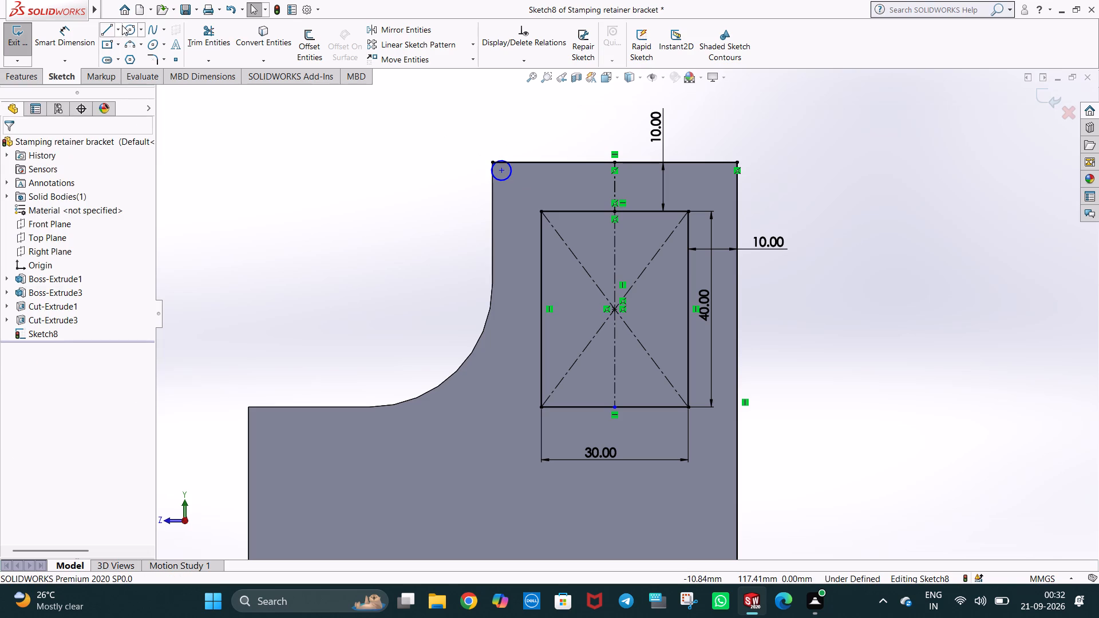
Draw a vertical line from the flange's top corner on the stepped side down to the start of the concave curve.
click(106, 30)
click(491, 164)
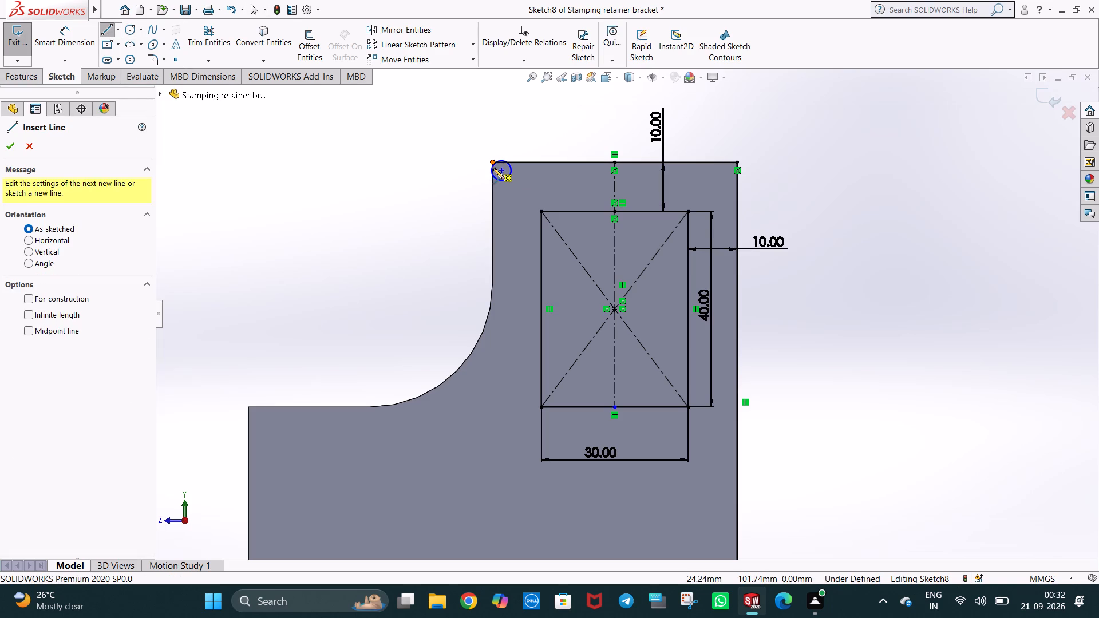
click(493, 286)
key(Escape)
key(Escape)
key(Escape)
click(441, 251)
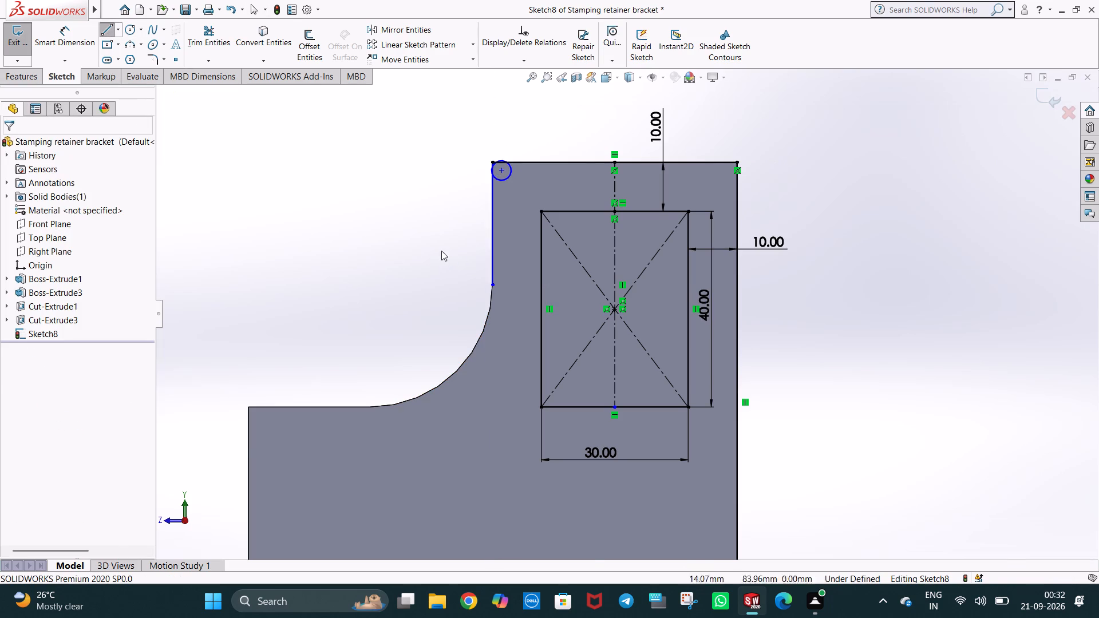
Make the small corner circle tangent to both the flange's top line and the new vertical line.
scroll(463, 228, down, 3)
ctrl+click(585, 131)
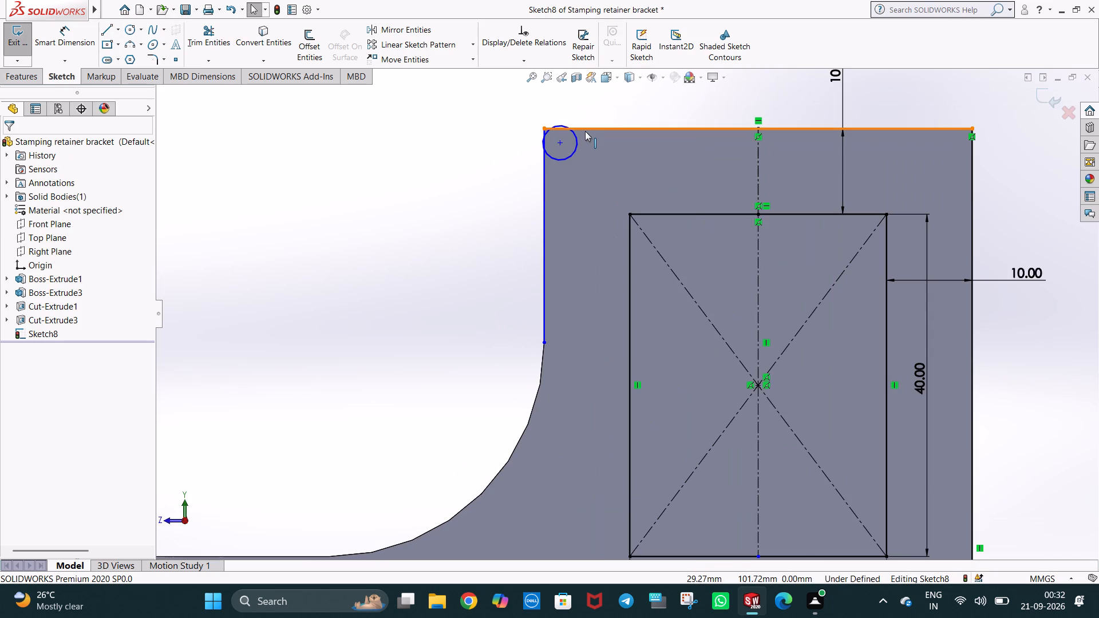
ctrl+click(575, 138)
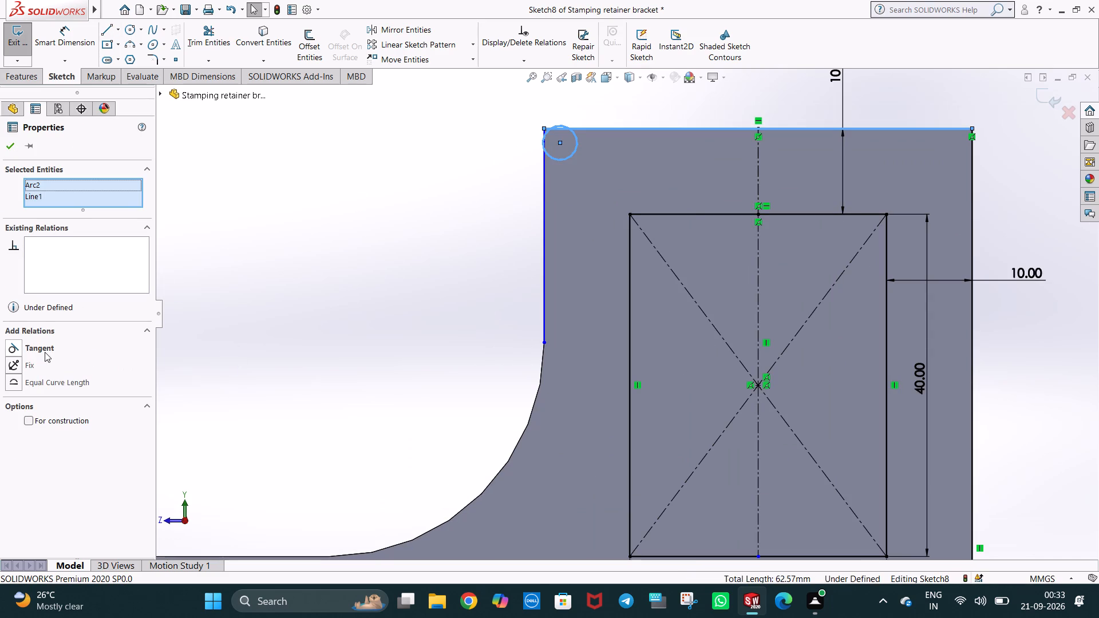
ctrl+click(45, 351)
click(428, 233)
ctrl+click(551, 156)
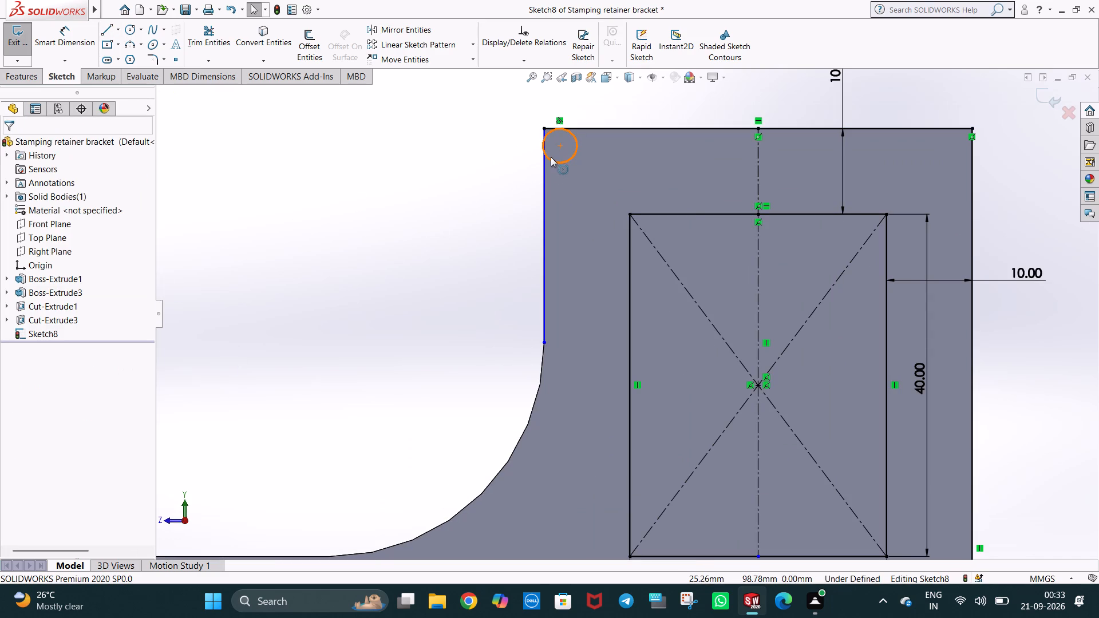
ctrl+click(543, 167)
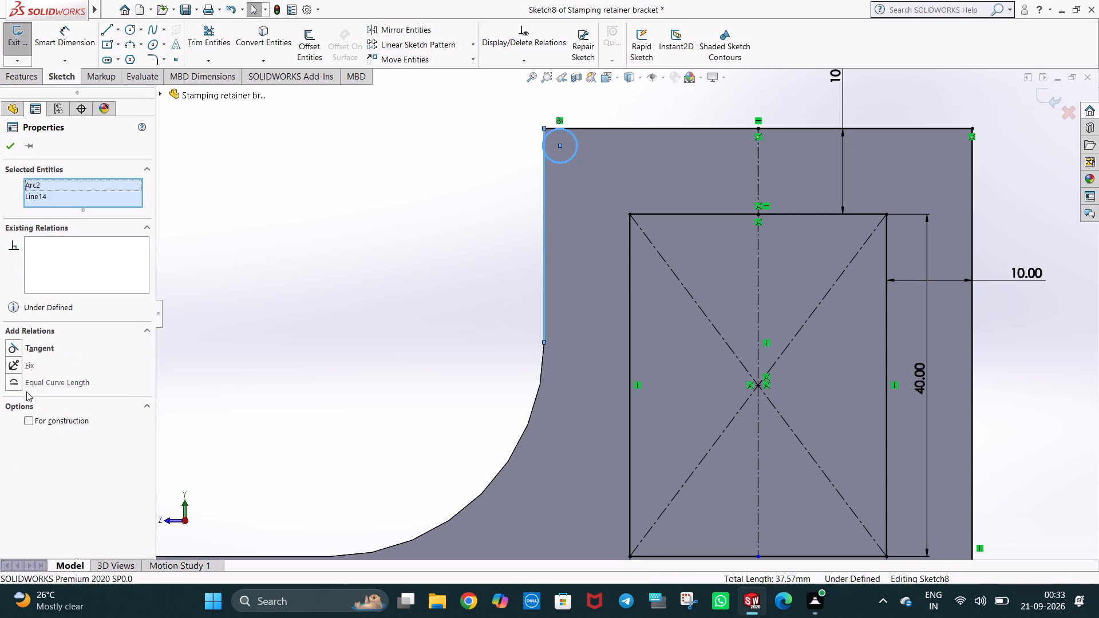
ctrl+click(25, 350)
click(333, 281)
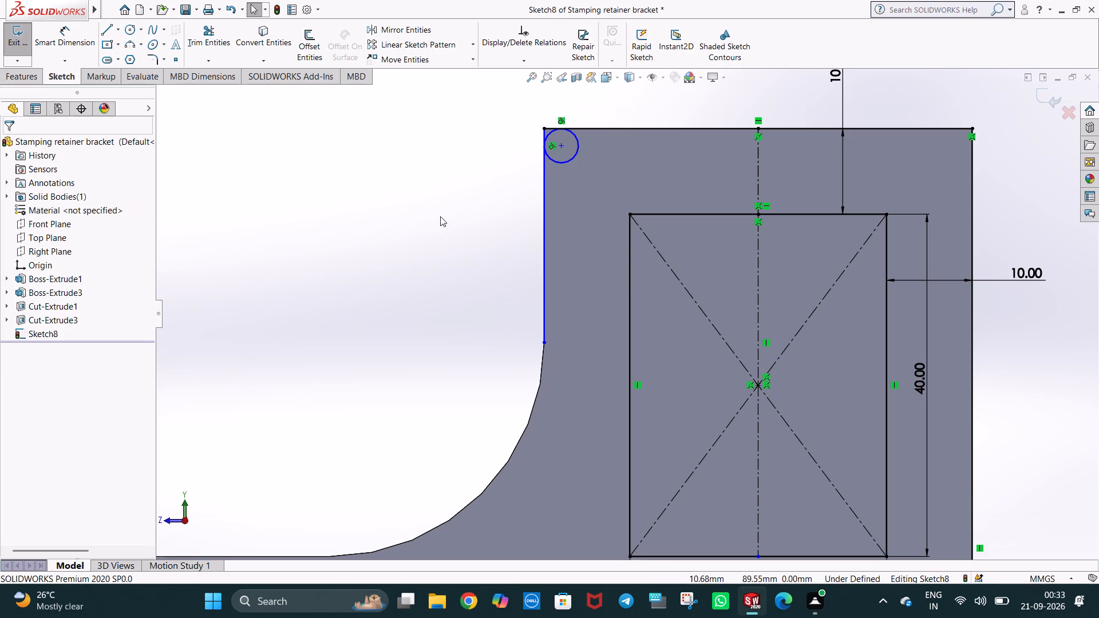
Trim the circle to its outer corner arc and remove the part of the vertical line below the arc.
click(215, 25)
drag(602, 175, 573, 146)
scroll(583, 146, down, 3)
drag(567, 260, 562, 263)
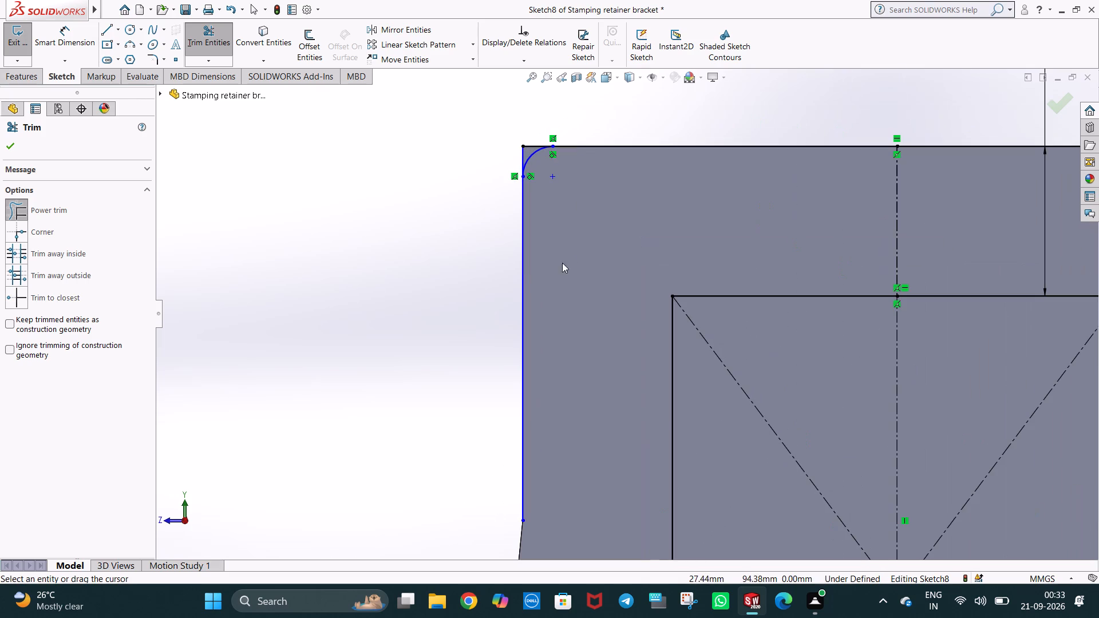
drag(562, 263, 514, 280)
scroll(538, 273, up, 3)
key(Escape)
click(528, 270)
key(Escape)
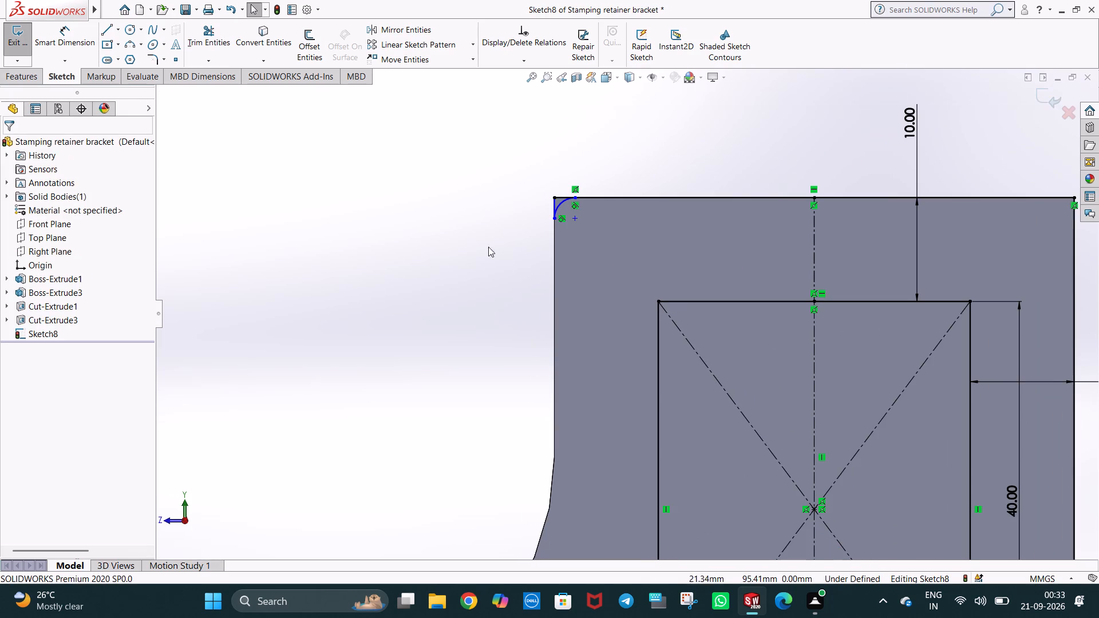
Dimension the corner arc's radius as 2 mm.
click(77, 38)
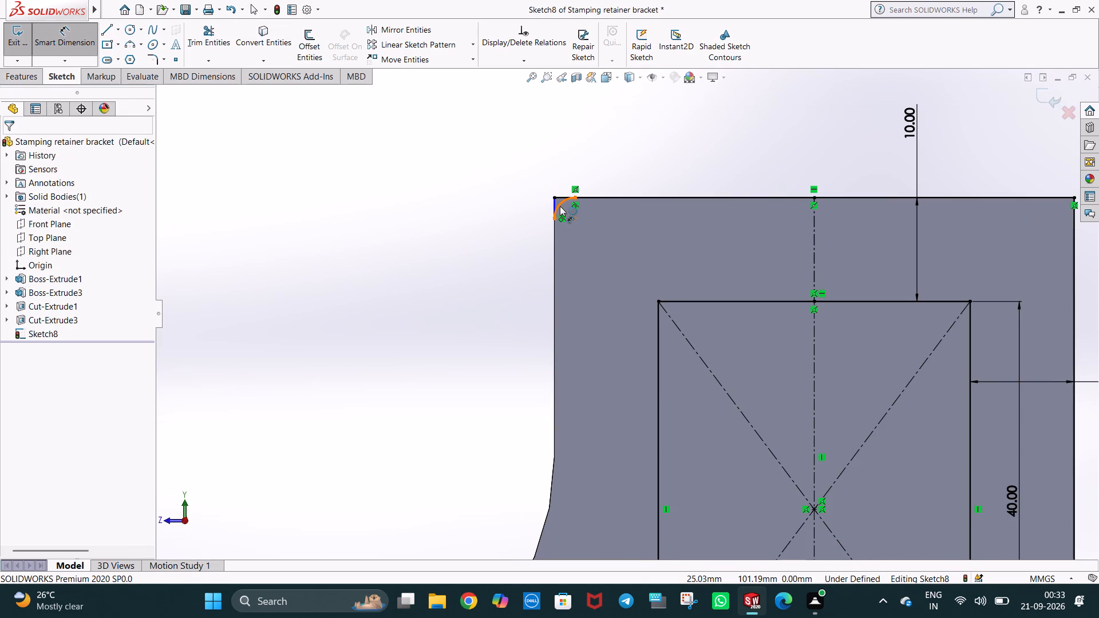
click(560, 206)
click(591, 239)
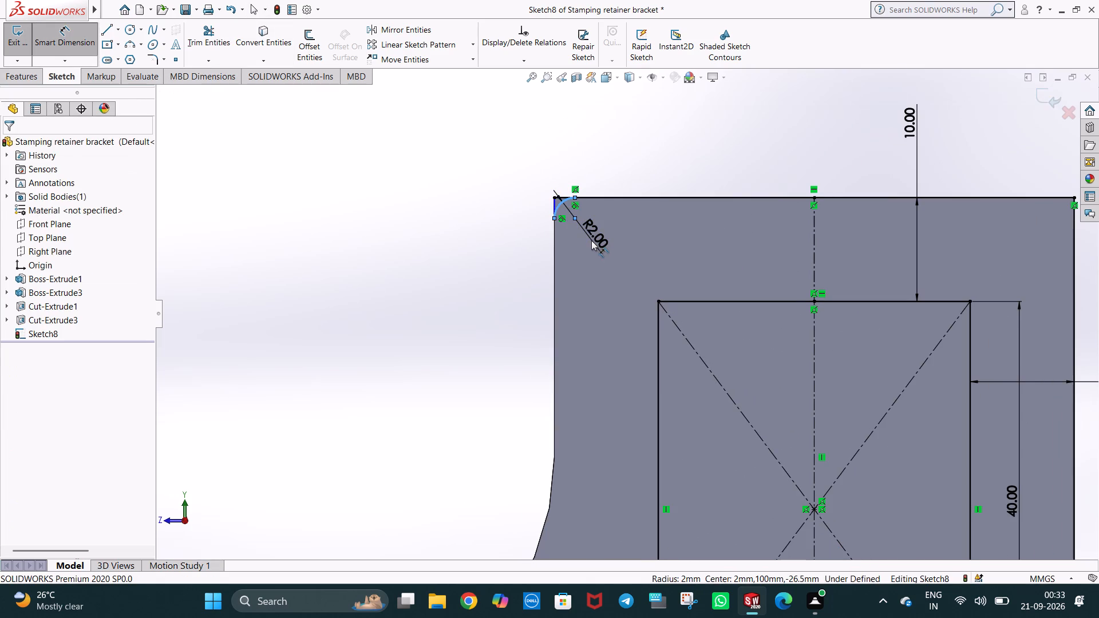
click(544, 218)
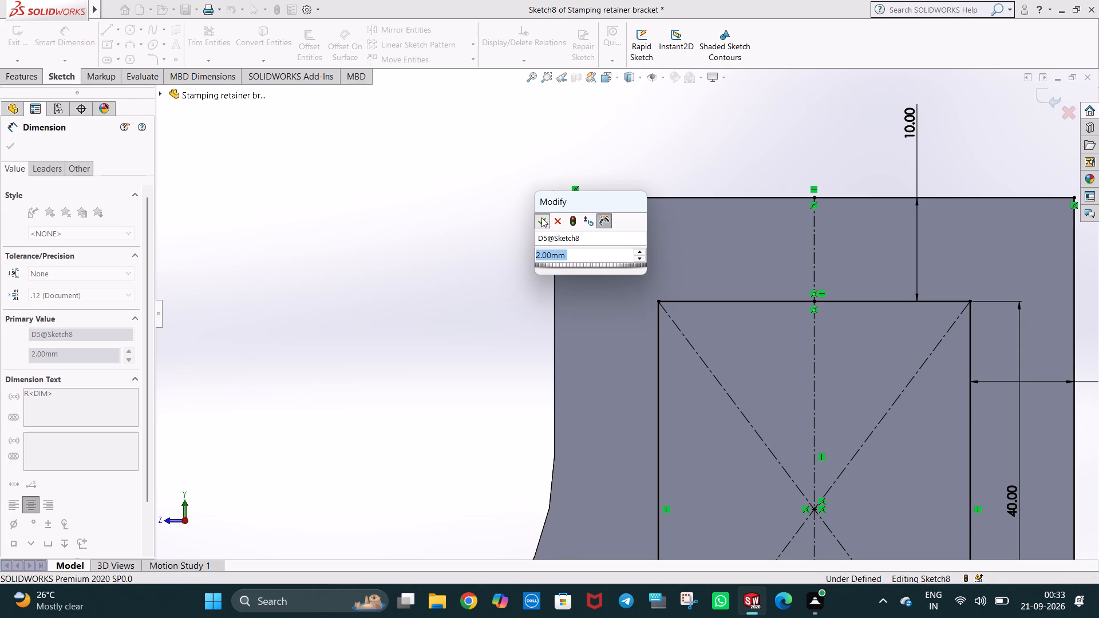
click(650, 138)
Dimension the horizontal distance from the corner arc's centre to the vertical centreline as 23 mm.
scroll(595, 224, down, 2)
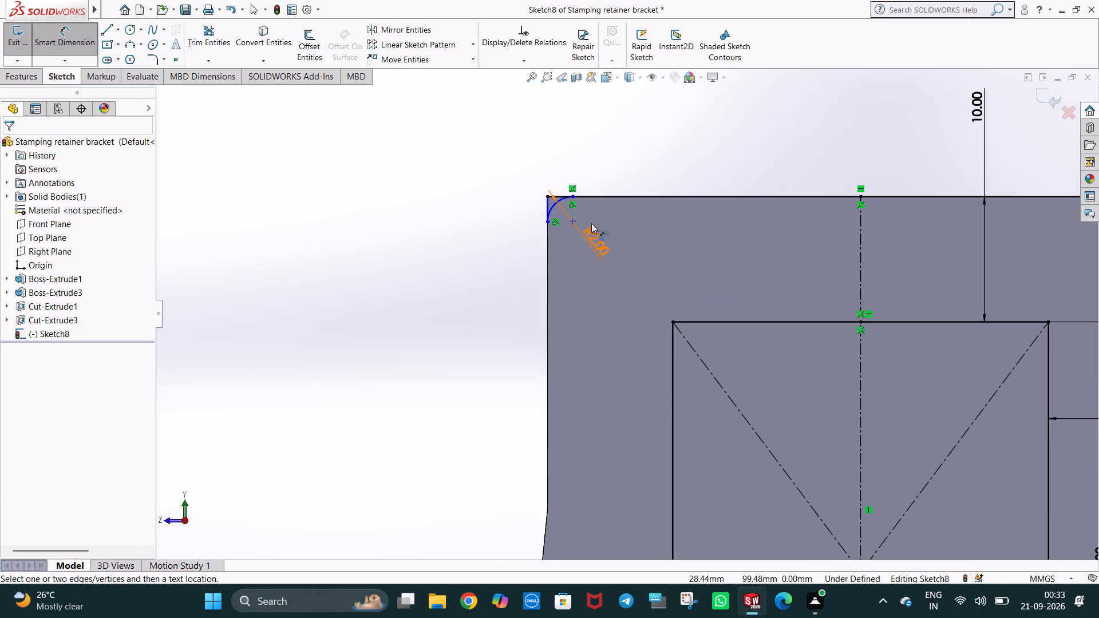
click(572, 221)
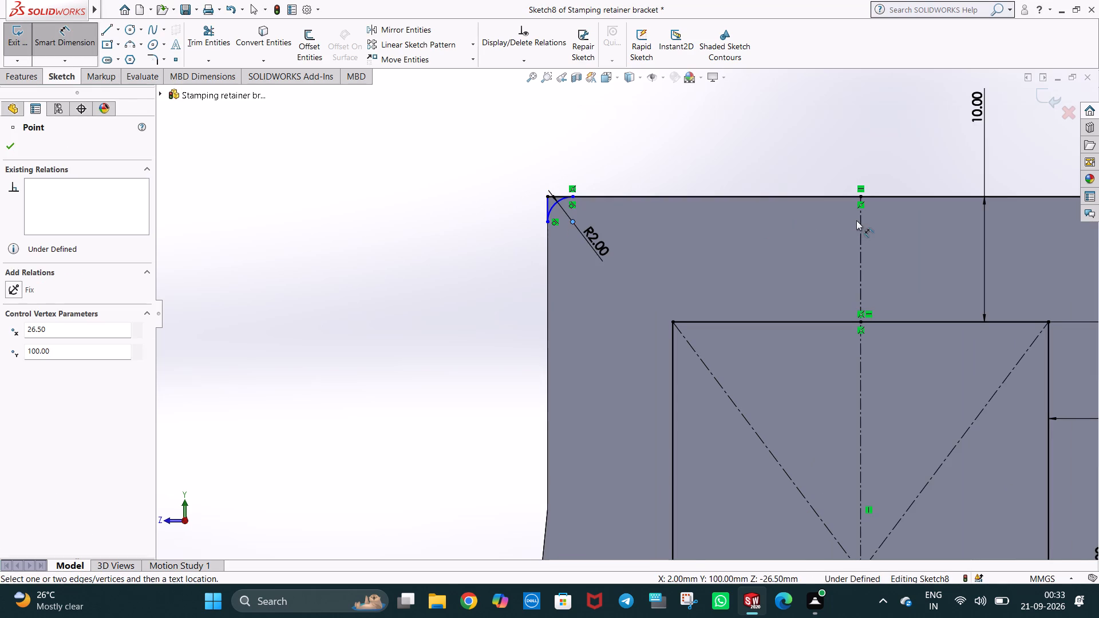
click(860, 220)
click(734, 233)
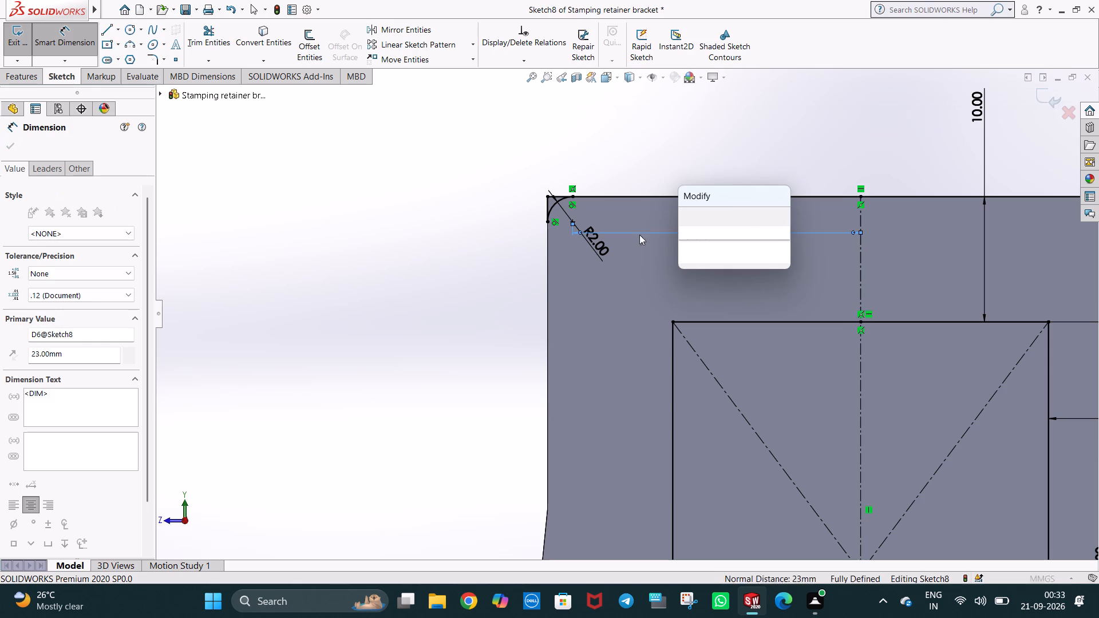
click(682, 213)
click(704, 143)
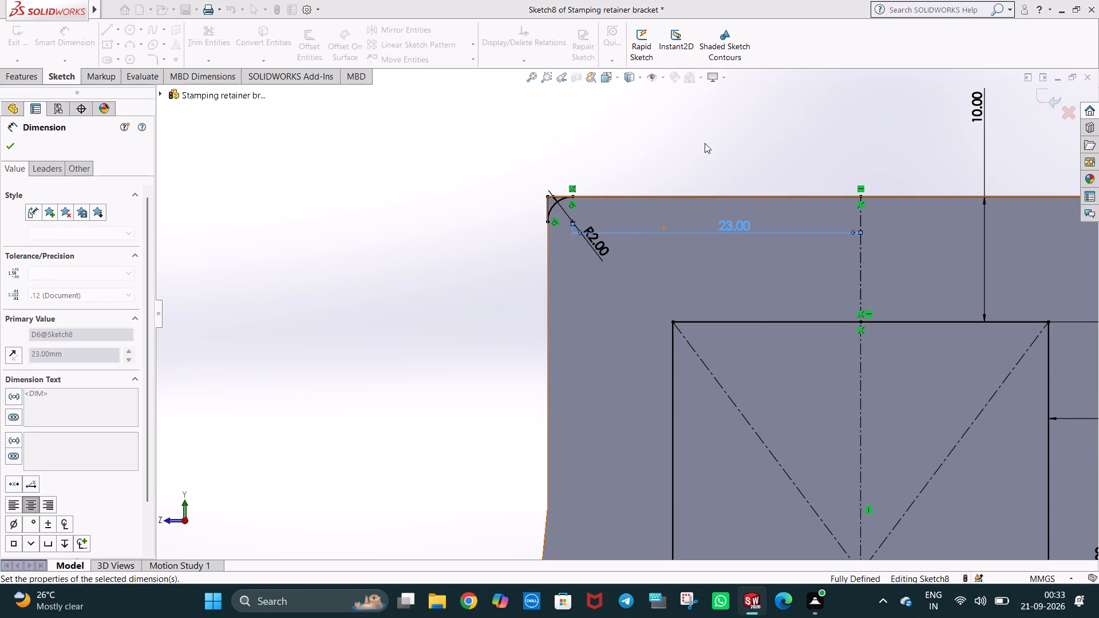
Mirror the corner arc and its short vertical line about the vertical centreline to the opposite top corner.
click(420, 34)
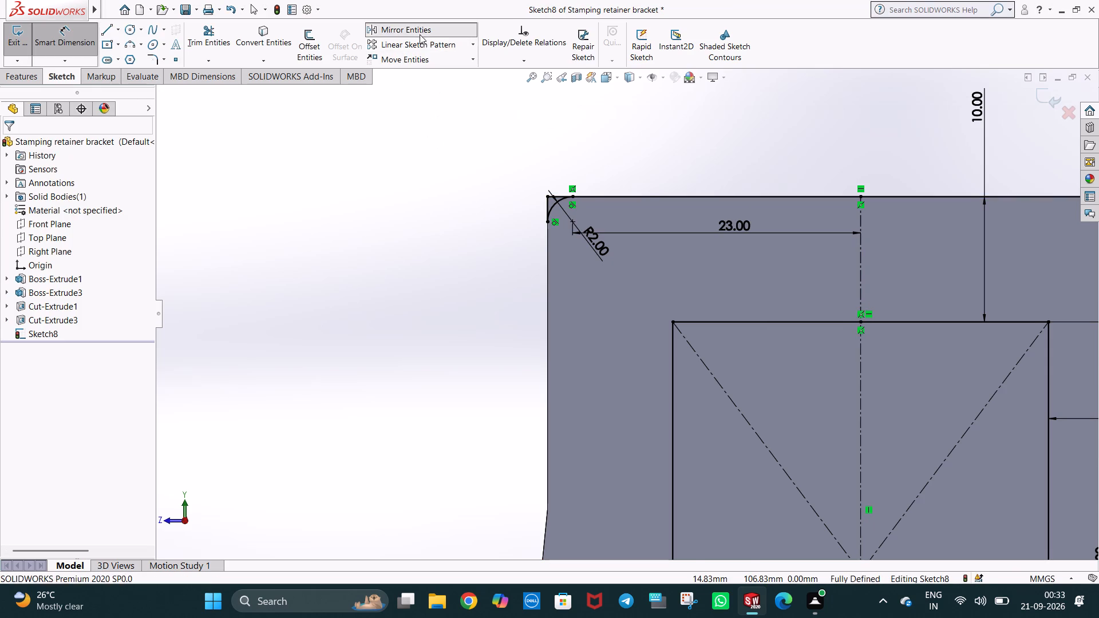
click(554, 206)
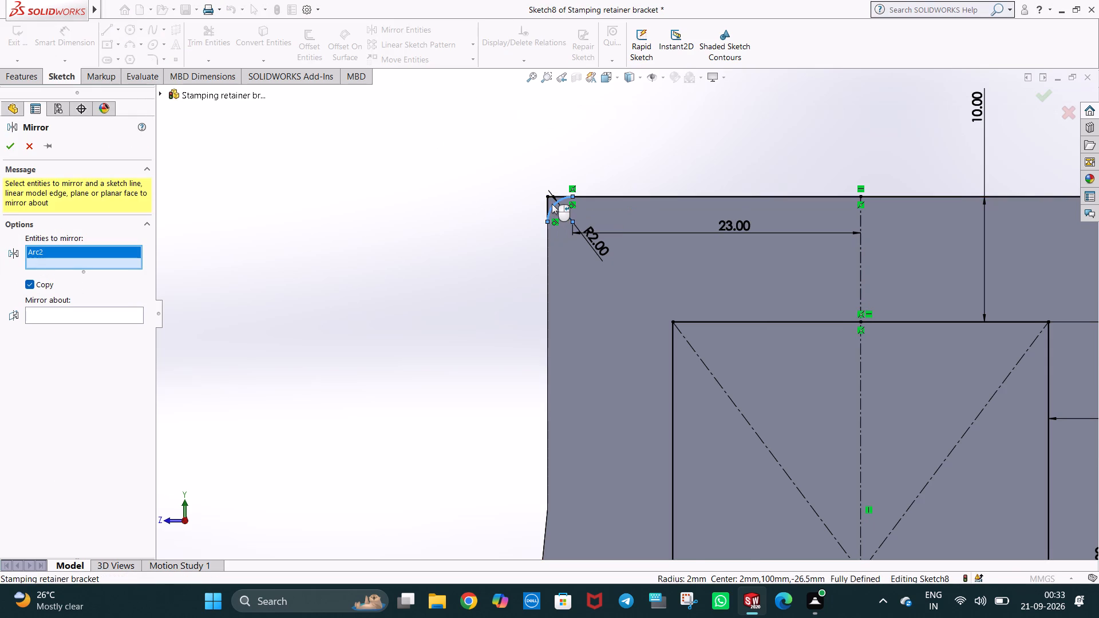
click(548, 203)
click(564, 195)
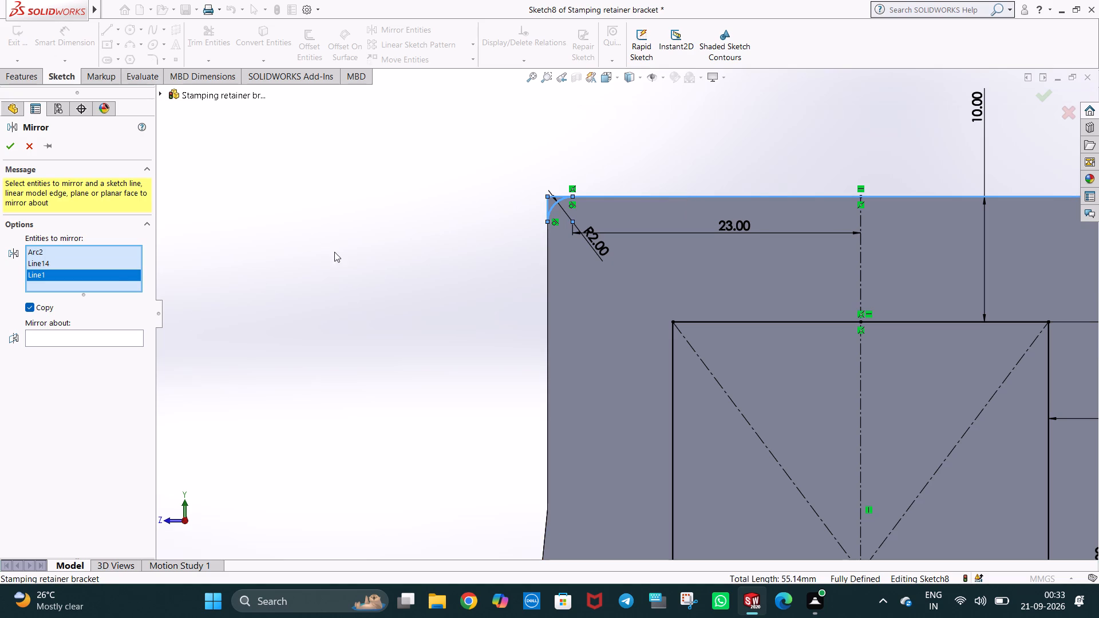
right_click(116, 274)
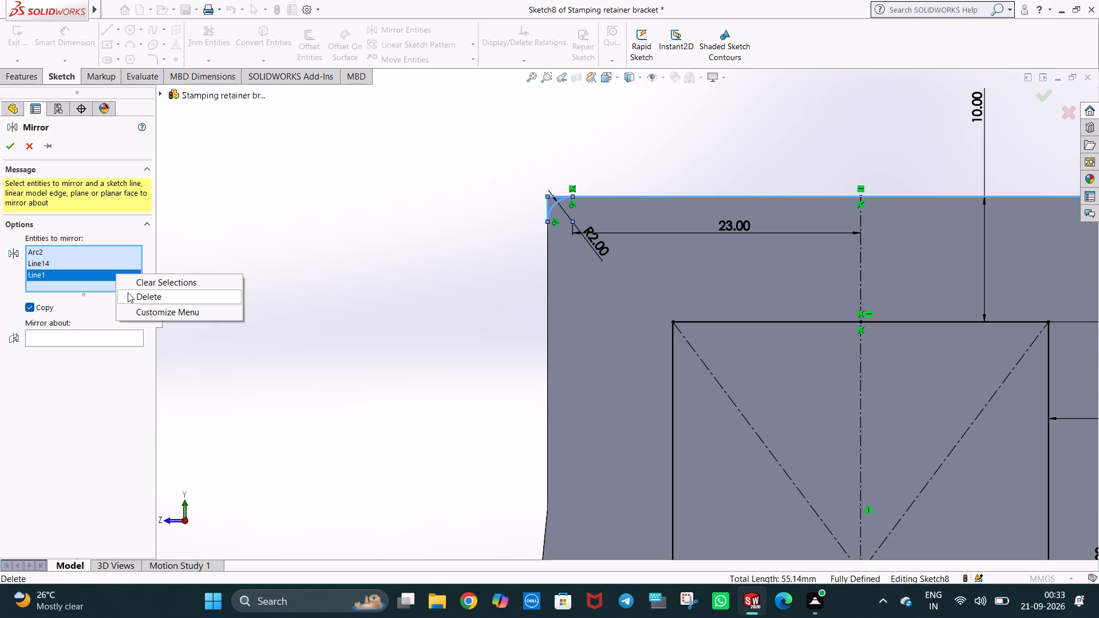
click(128, 292)
click(78, 327)
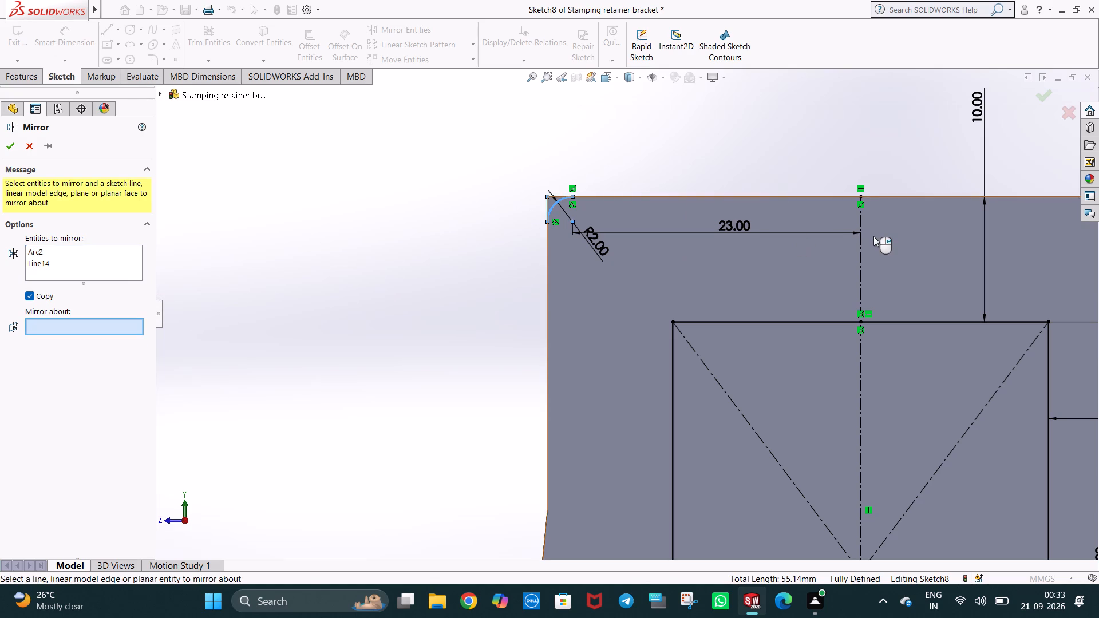
click(860, 243)
right_click(860, 243)
scroll(930, 196, up, 3)
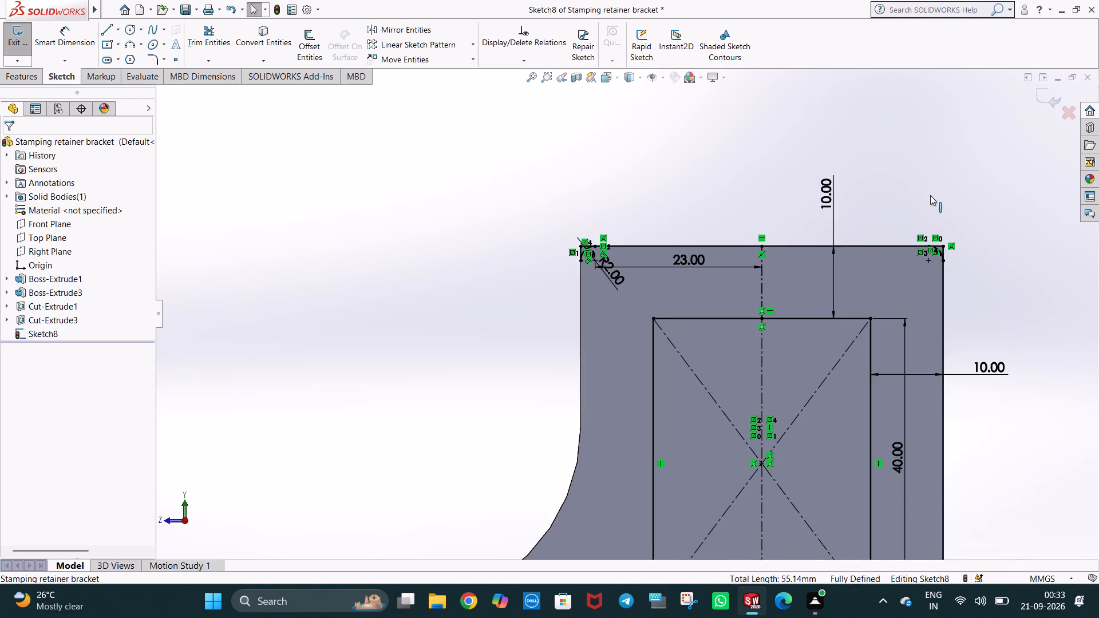
Trim the flange's top sketch line between the dimensioned 2 mm corner arc and the vertical centreline.
scroll(922, 203, down, 2)
scroll(813, 267, down, 6)
scroll(813, 274, up, 2)
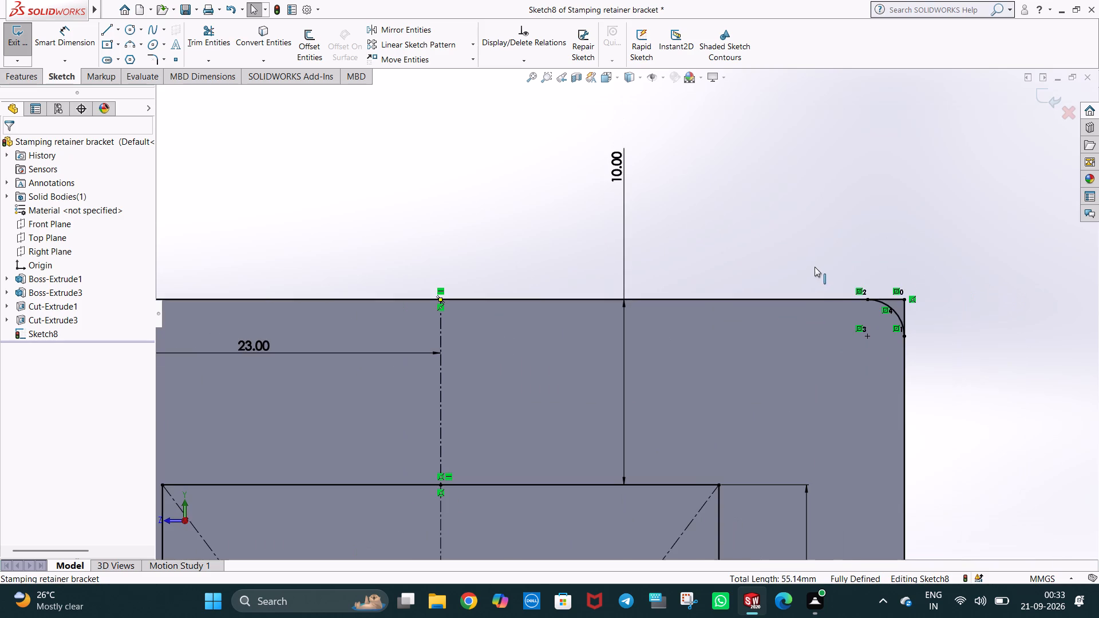
scroll(588, 278, up, 3)
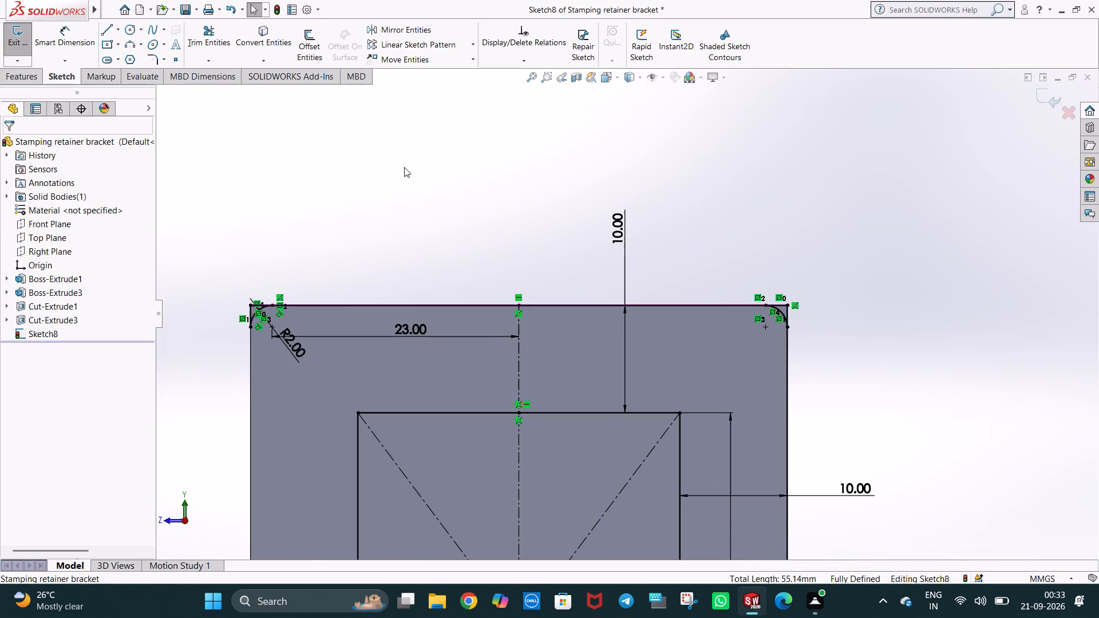
click(222, 39)
drag(468, 284, 472, 305)
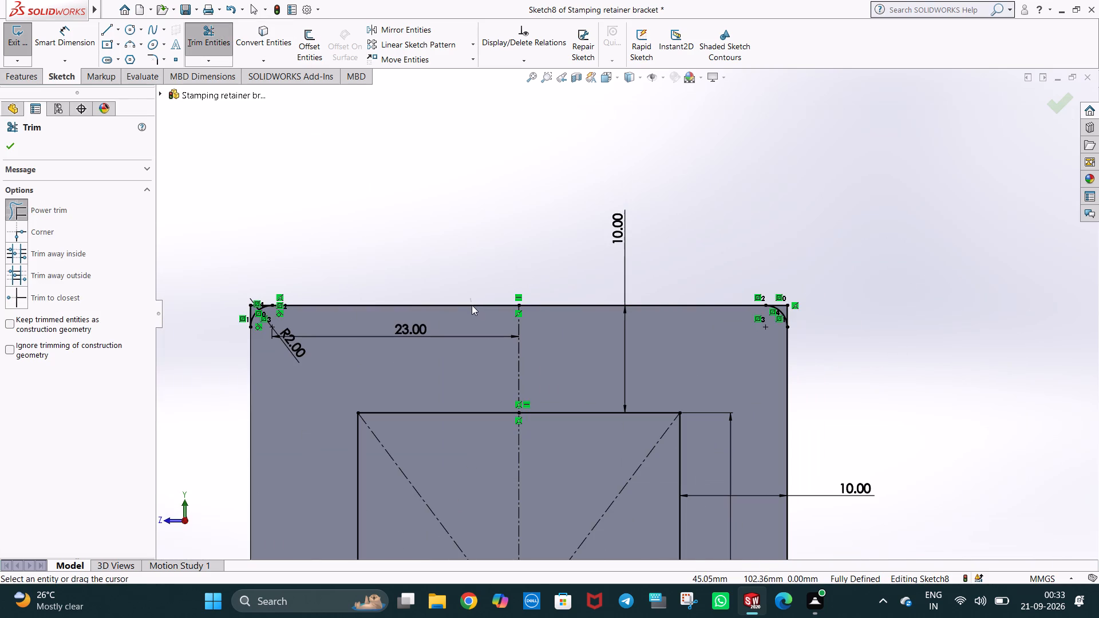
drag(472, 305, 473, 309)
click(879, 257)
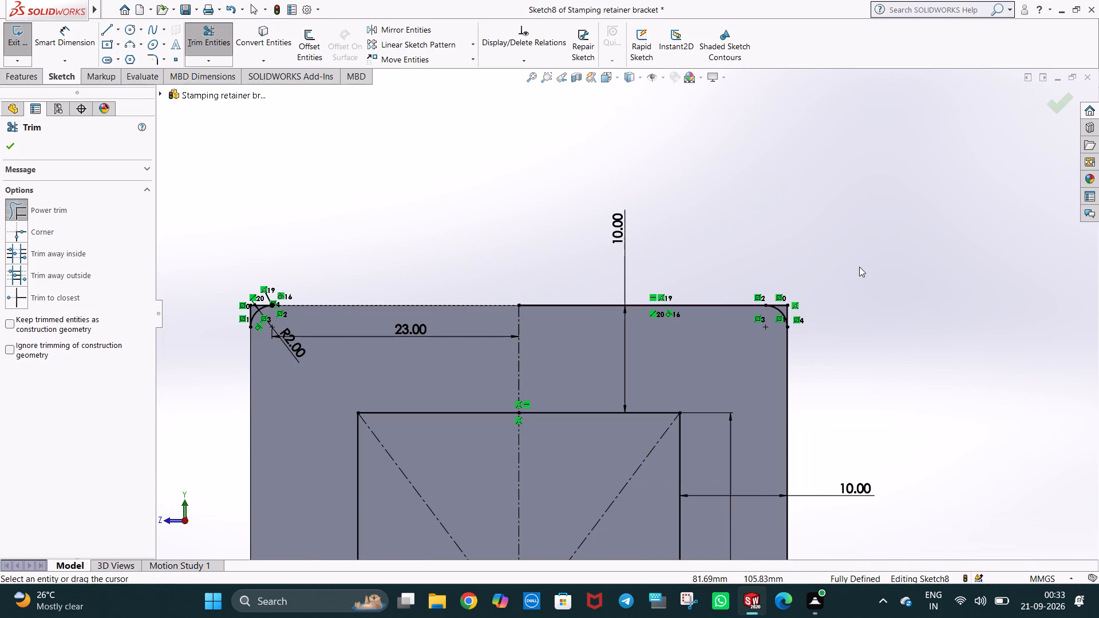
key(Escape)
key(Escape)
Trim the remaining top sketch line between the vertical centreline and the mirrored corner arc.
scroll(732, 358, up, 1)
scroll(517, 391, down, 2)
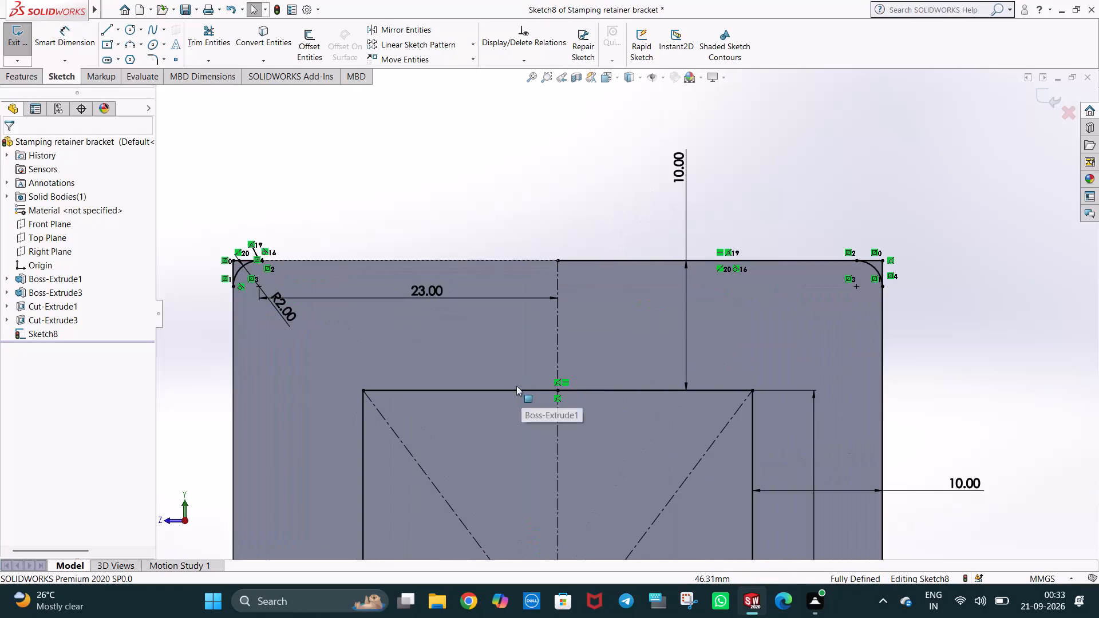
click(485, 191)
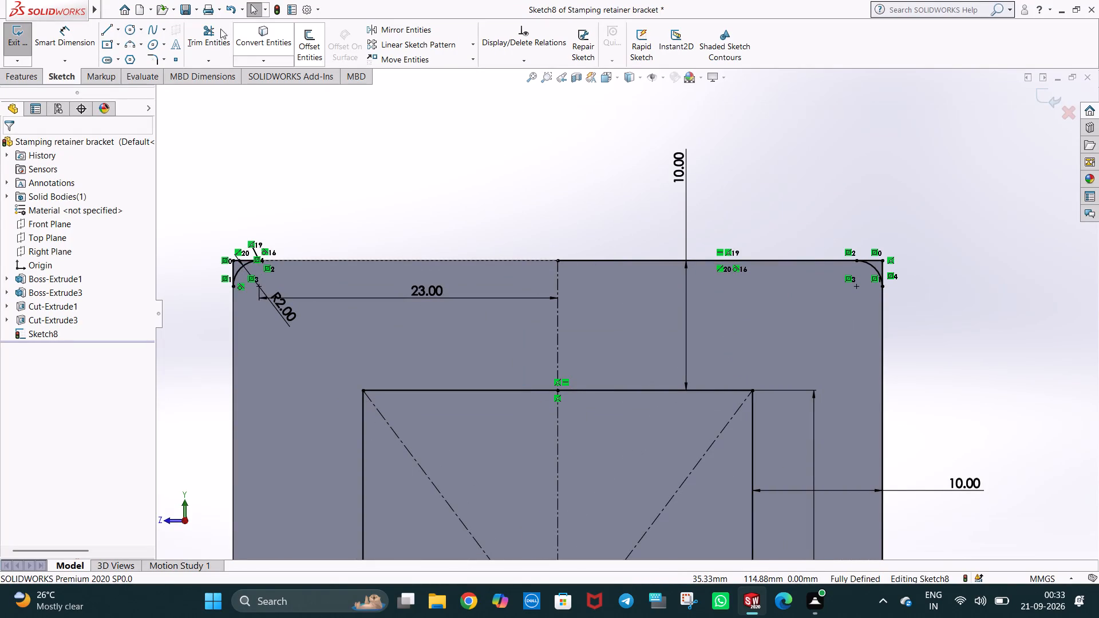
click(206, 37)
drag(630, 235, 638, 268)
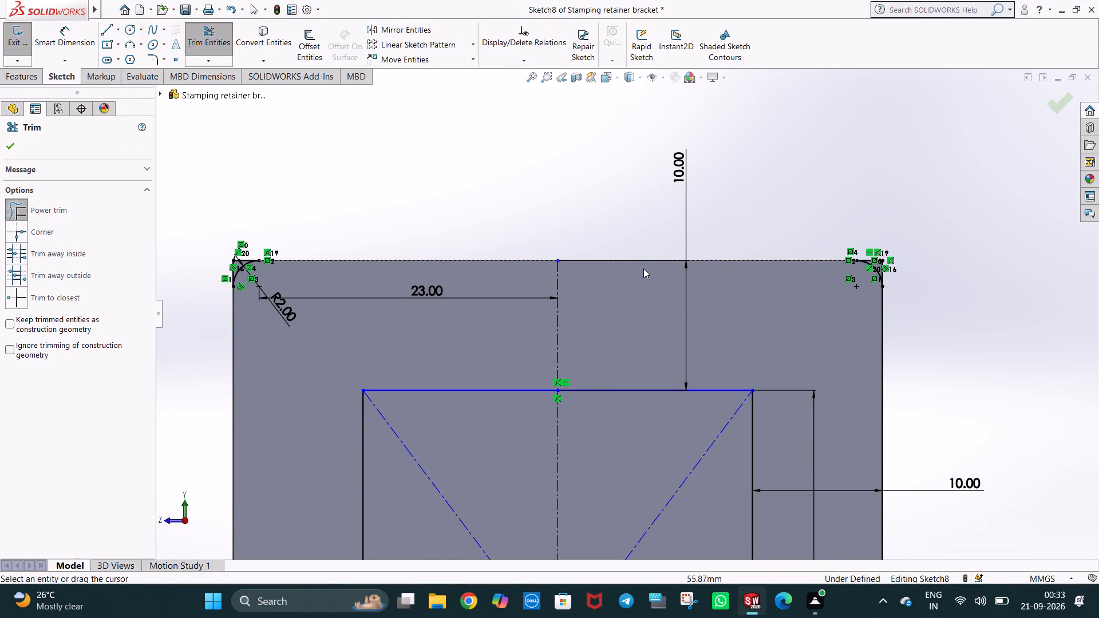
click(977, 300)
scroll(958, 305, up, 3)
key(Escape)
click(918, 315)
key(Escape)
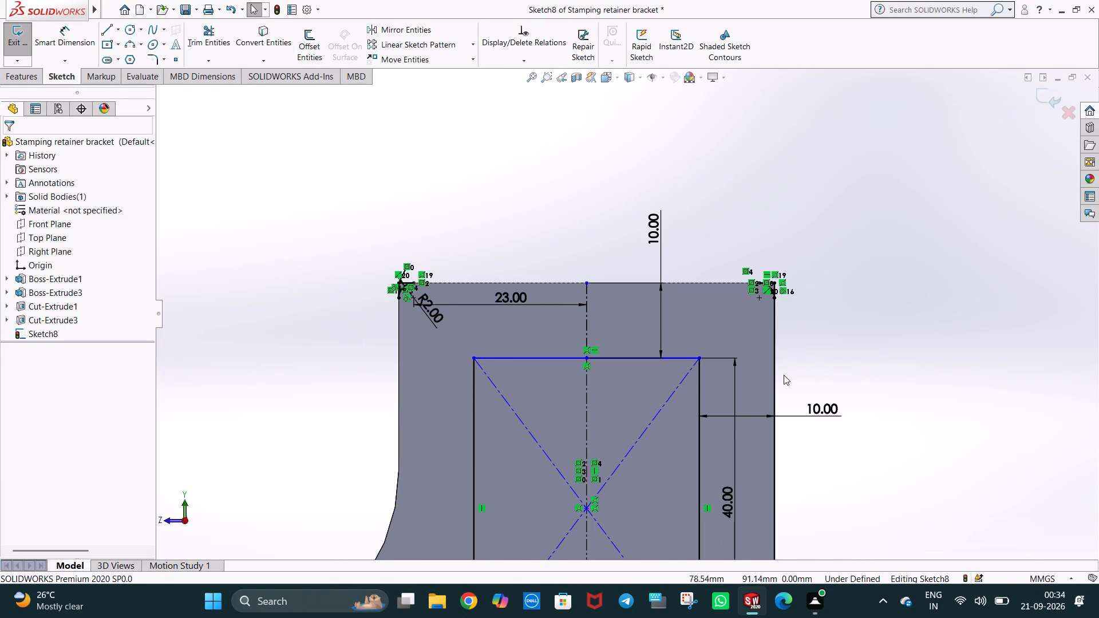
Delete the two diagonal construction lines inside the 30 by 40 mm window rectangle.
scroll(782, 375, up, 2)
scroll(685, 393, up, 1)
scroll(630, 418, up, 3)
scroll(626, 425, down, 2)
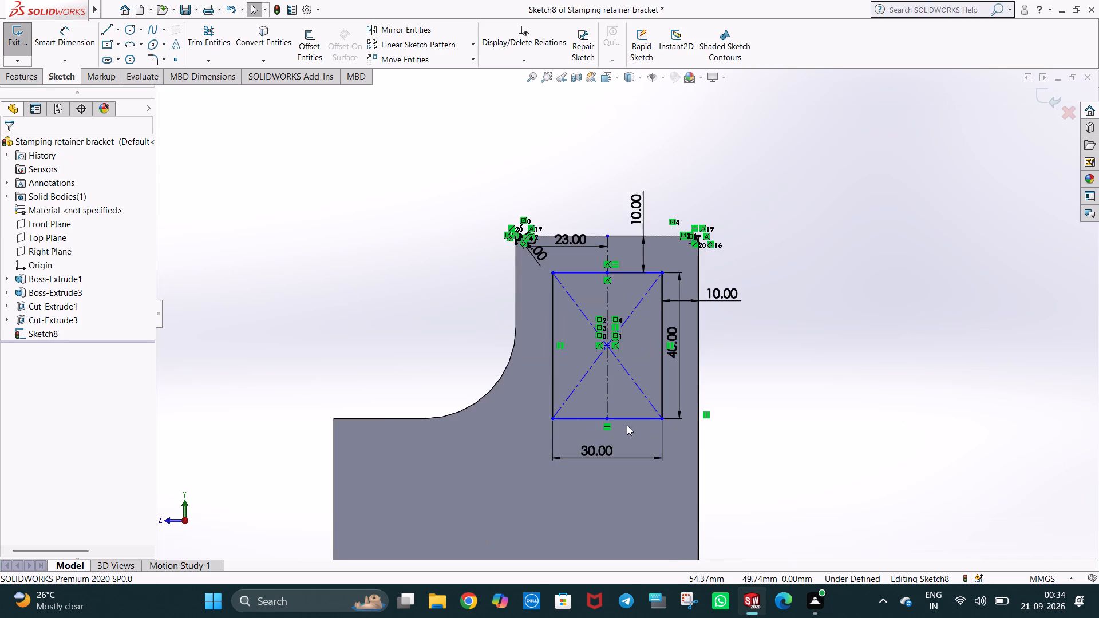
scroll(758, 365, down, 1)
click(604, 289)
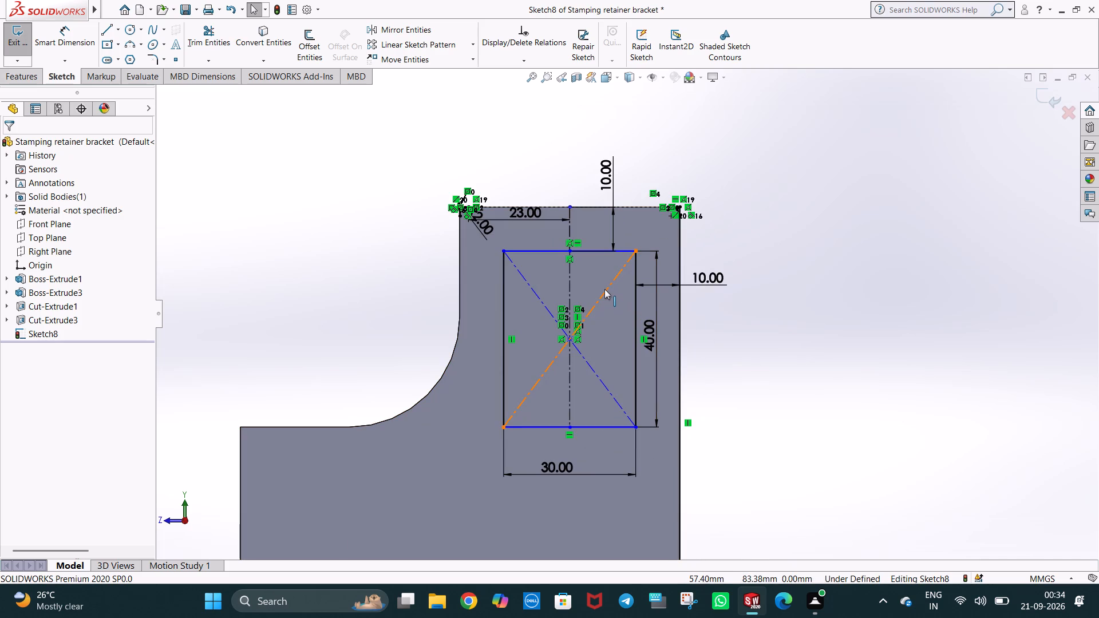
key(Delete)
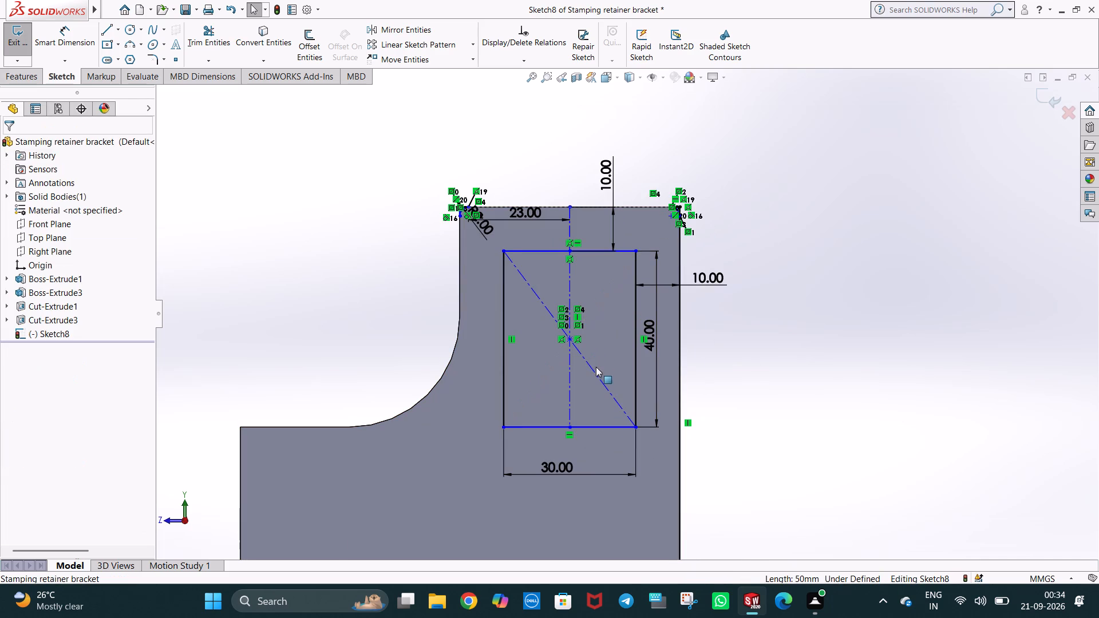
click(594, 370)
key(Delete)
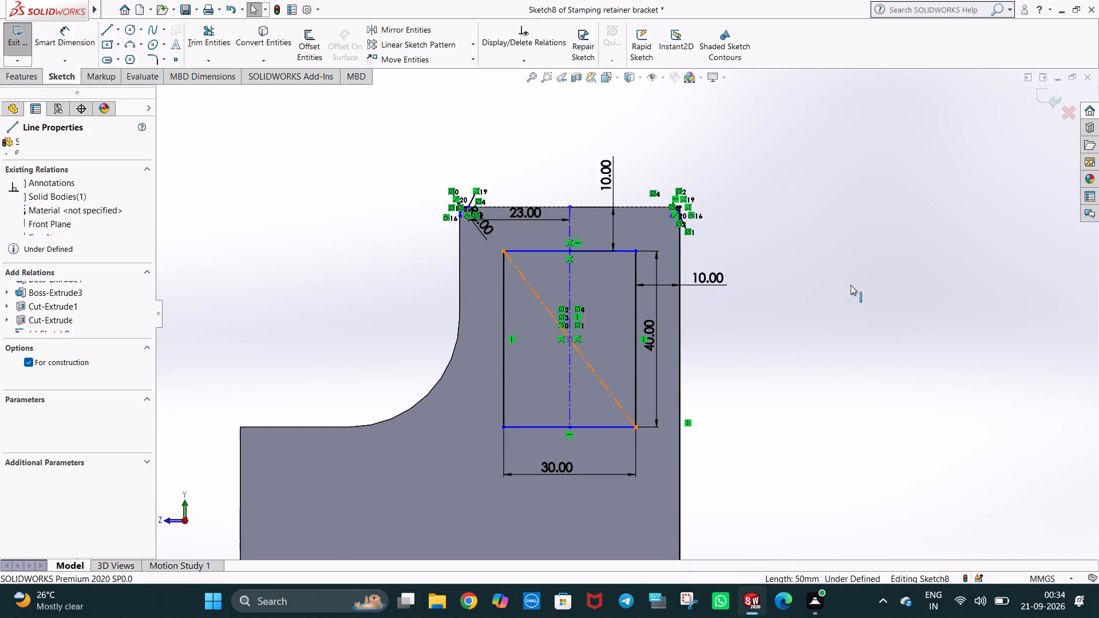
click(816, 270)
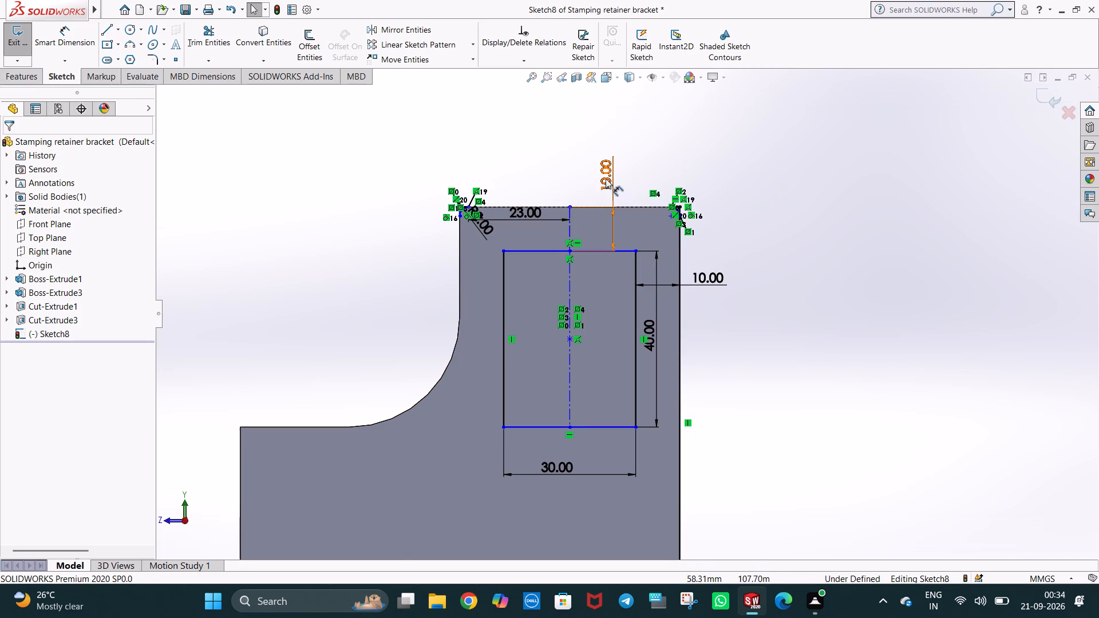
Reposition the vertical 10 mm dimension above the window slightly closer to the vertical centreline.
drag(606, 175, 586, 180)
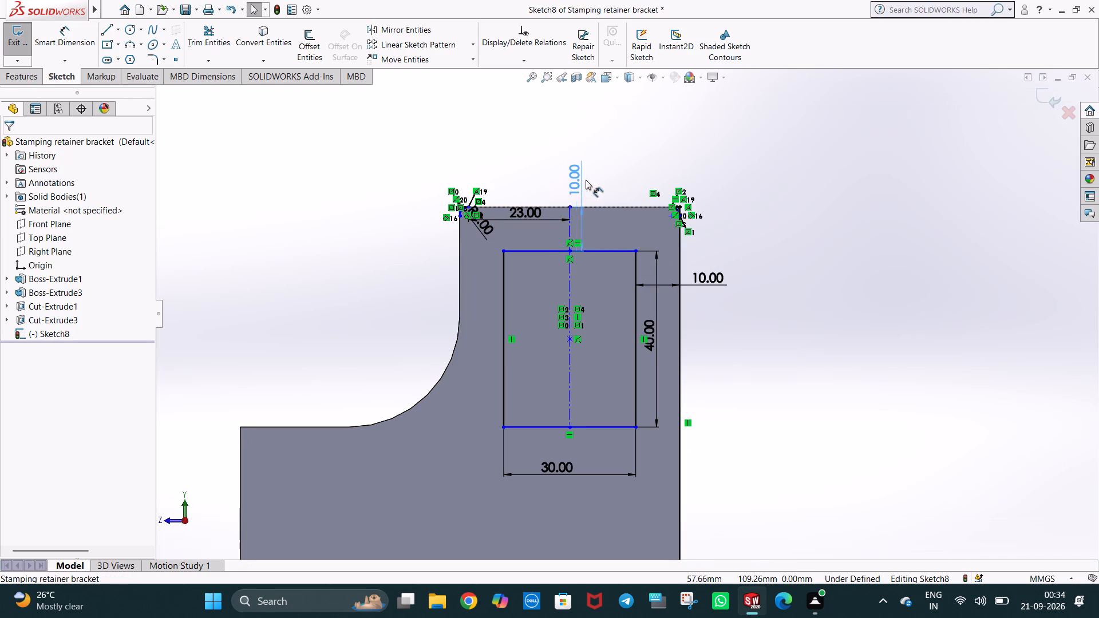
drag(586, 180, 599, 179)
click(807, 280)
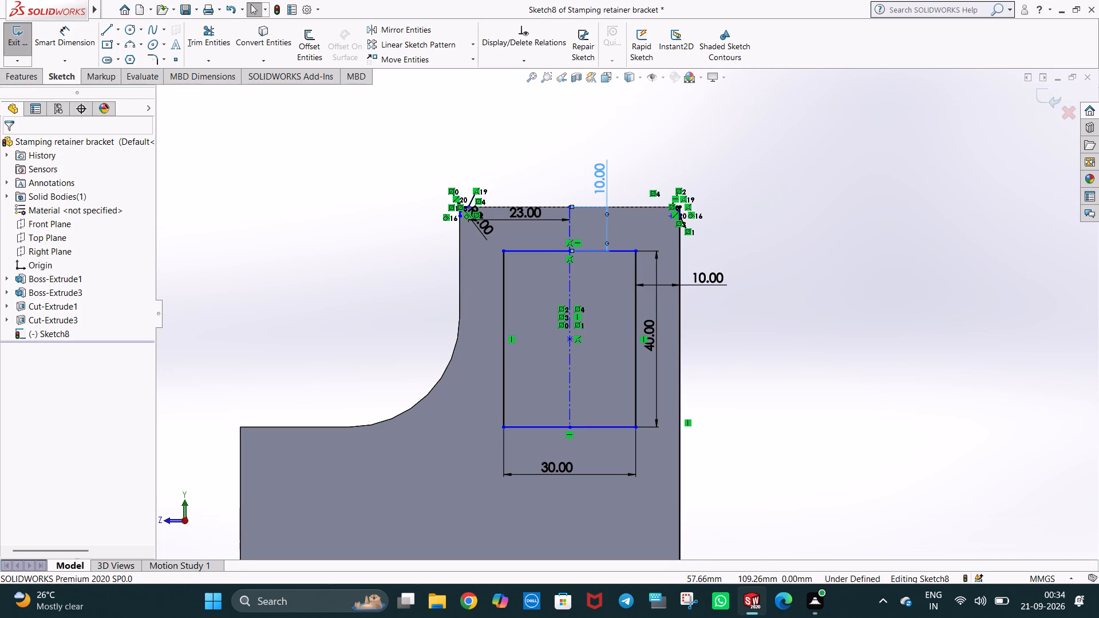
click(857, 275)
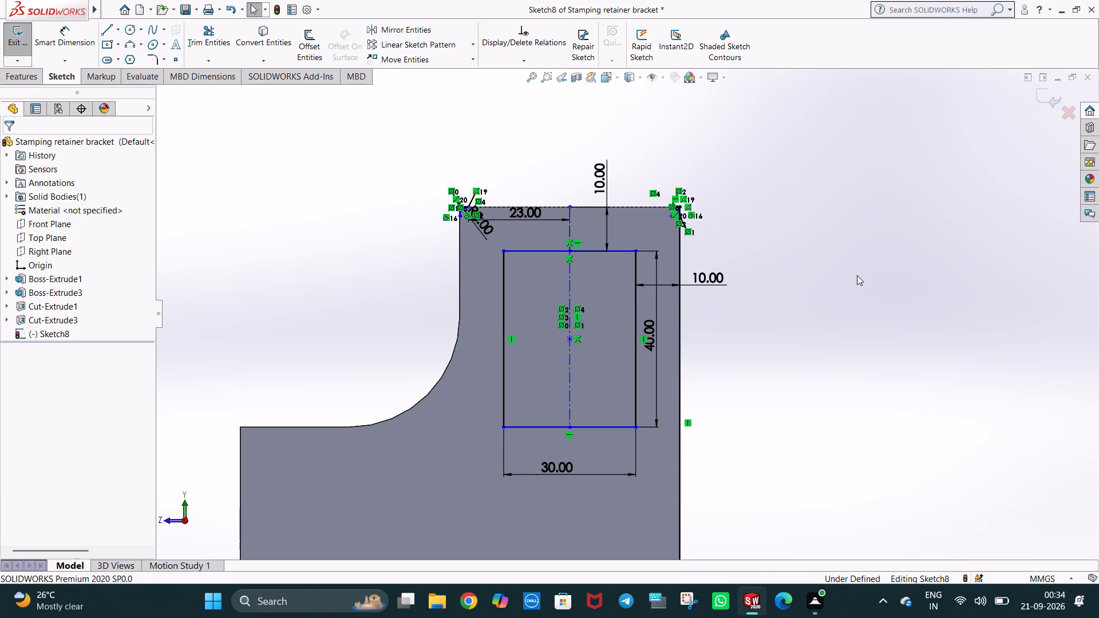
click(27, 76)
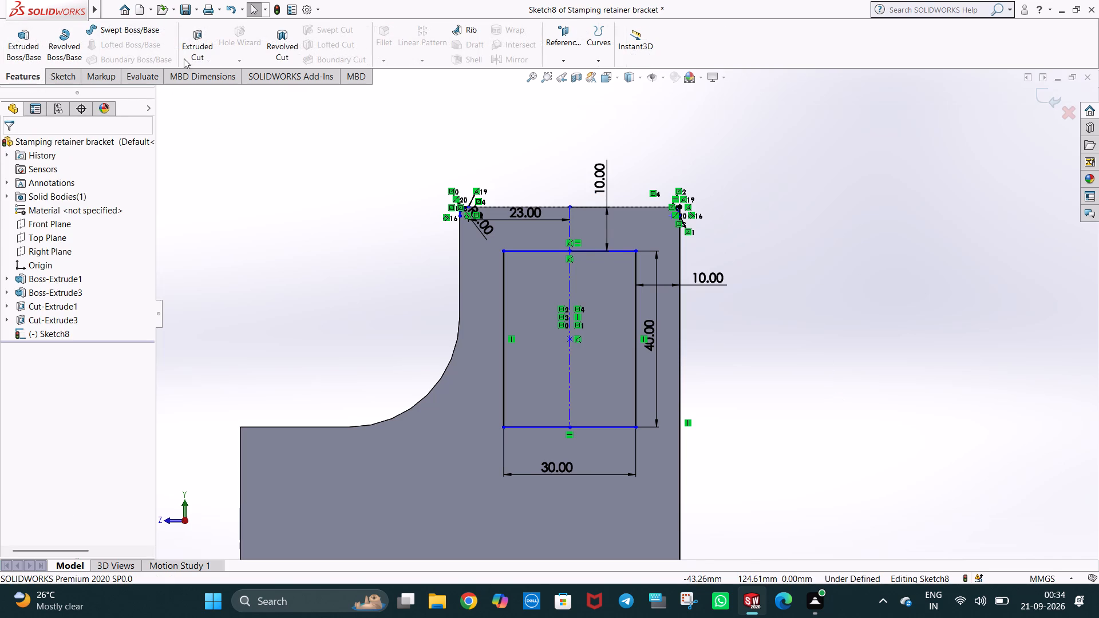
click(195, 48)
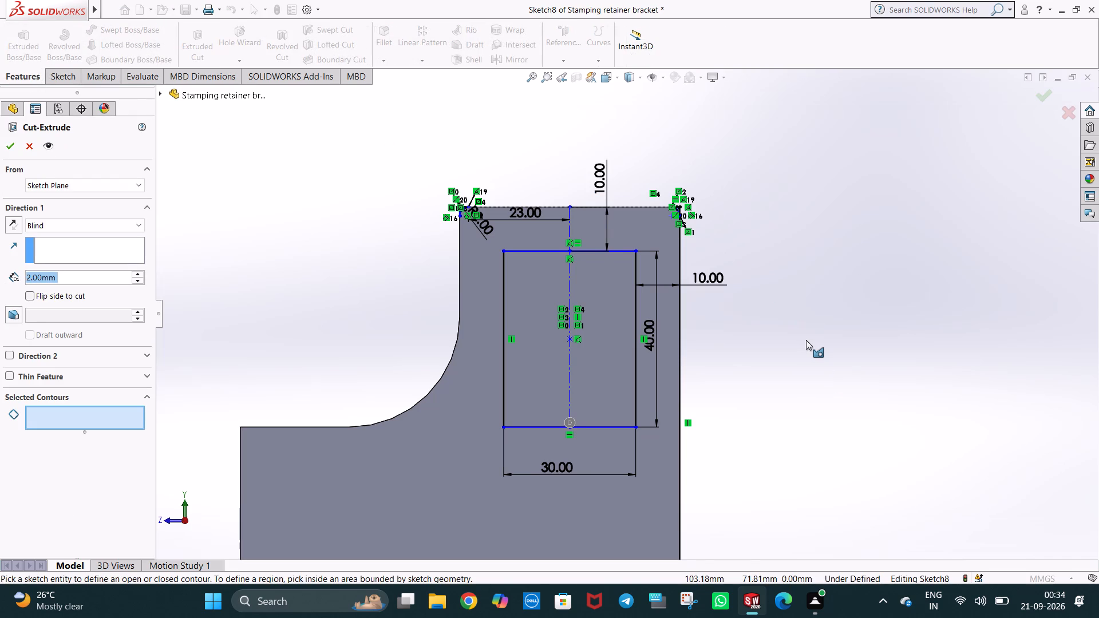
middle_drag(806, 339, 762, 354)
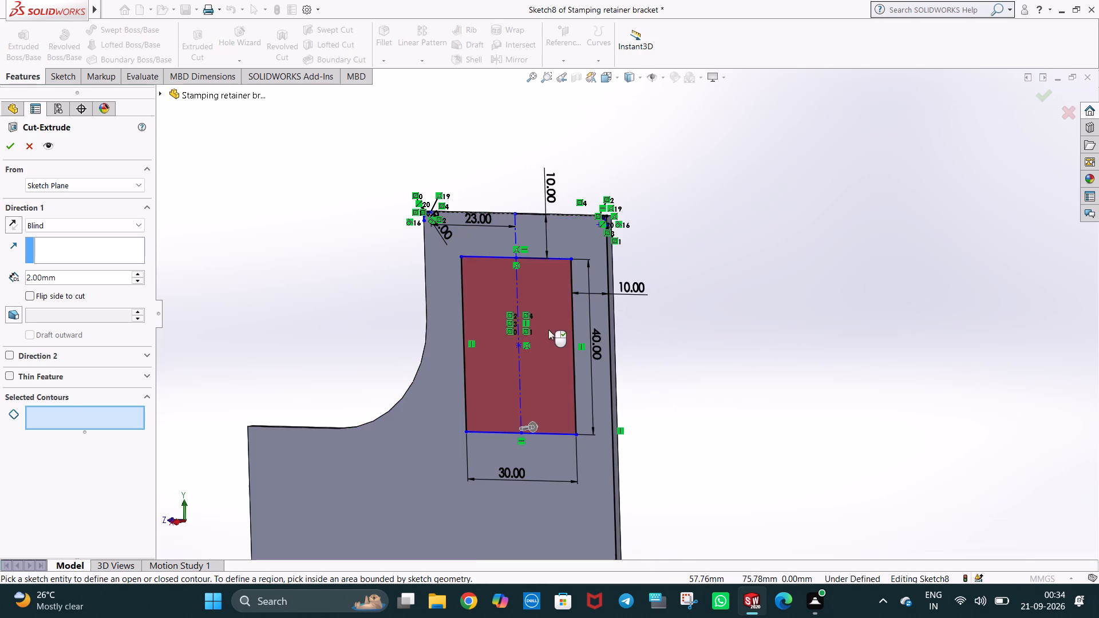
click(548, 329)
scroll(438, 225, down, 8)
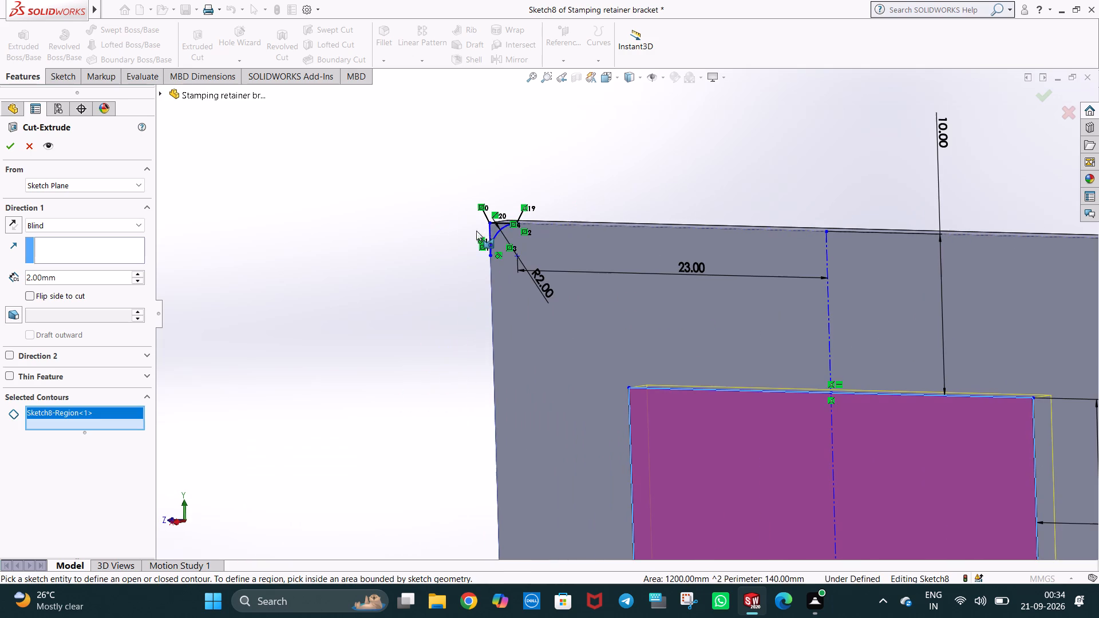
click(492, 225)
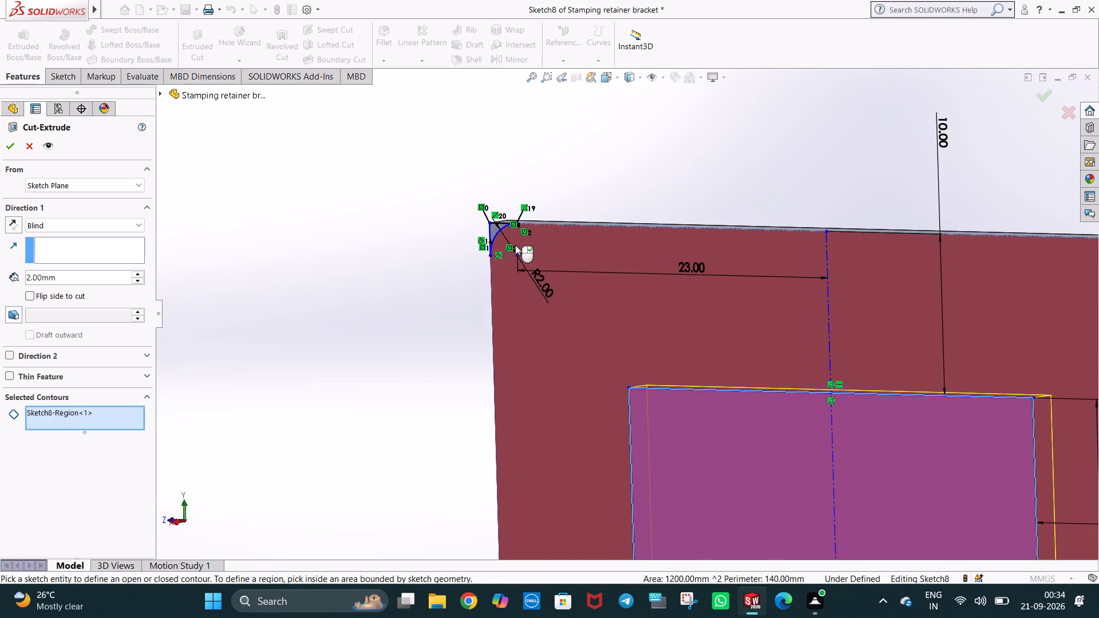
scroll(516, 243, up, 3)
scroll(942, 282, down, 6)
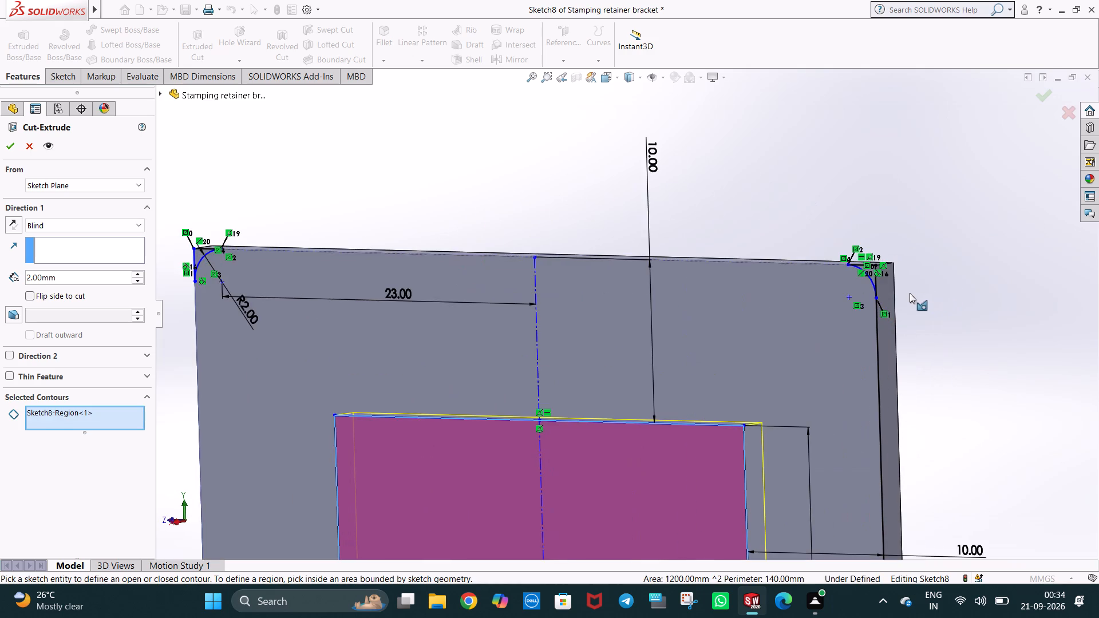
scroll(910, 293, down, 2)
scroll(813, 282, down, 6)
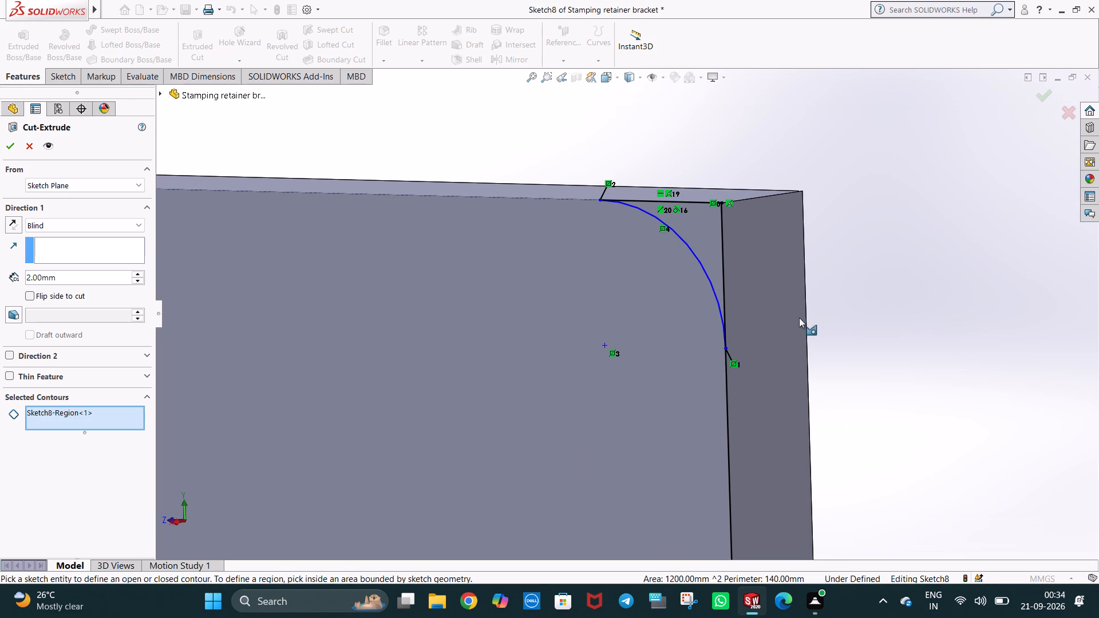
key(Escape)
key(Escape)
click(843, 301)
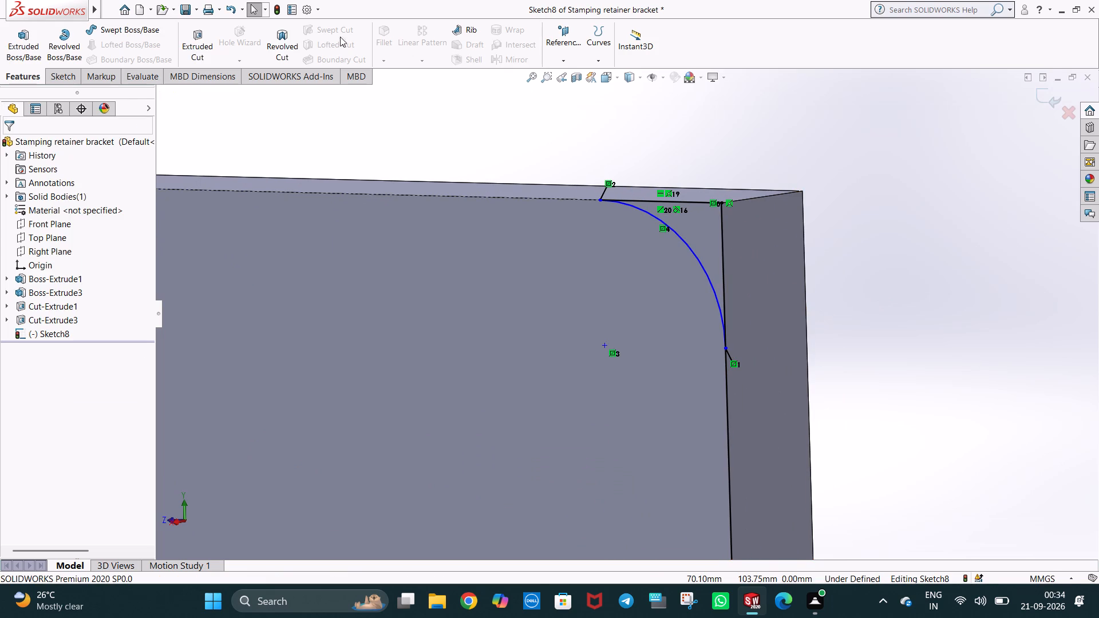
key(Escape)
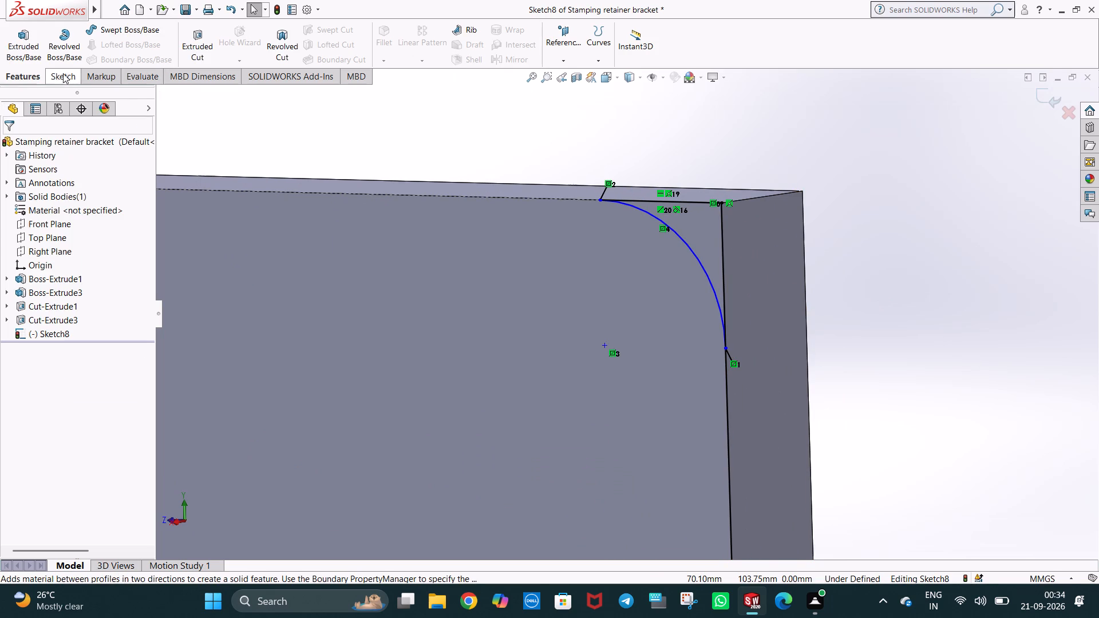
Trim the flange's vertical sketch line below the mirrored corner arc, leaving only the short piece beside the arc.
click(53, 73)
click(192, 37)
drag(752, 386, 701, 410)
scroll(748, 373, down, 1)
scroll(748, 369, up, 2)
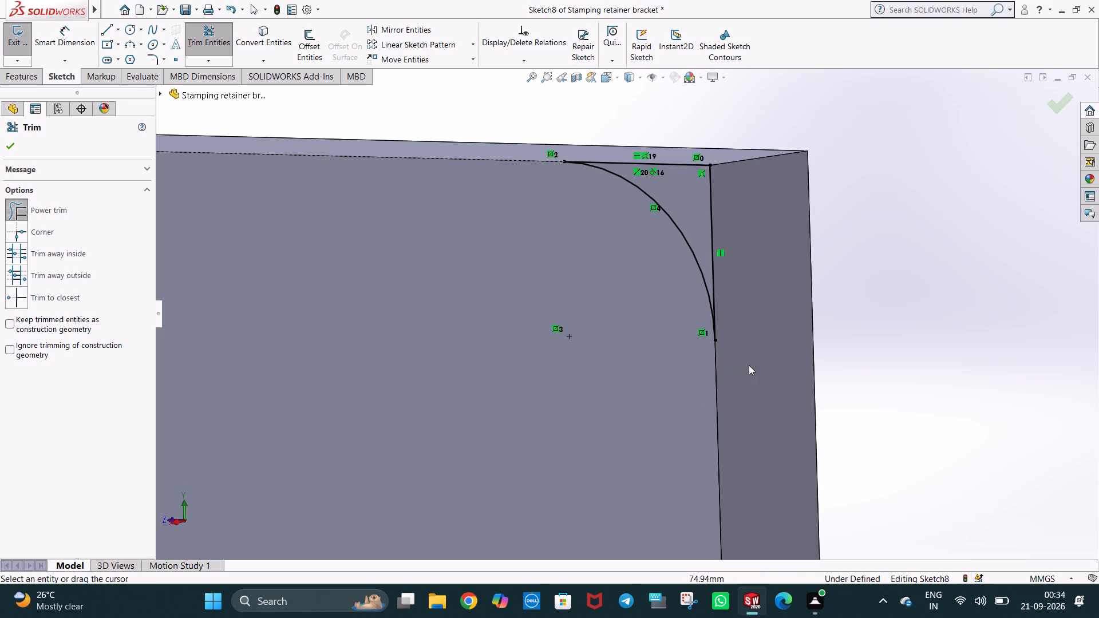
scroll(749, 365, up, 4)
scroll(310, 366, up, 3)
scroll(263, 369, up, 5)
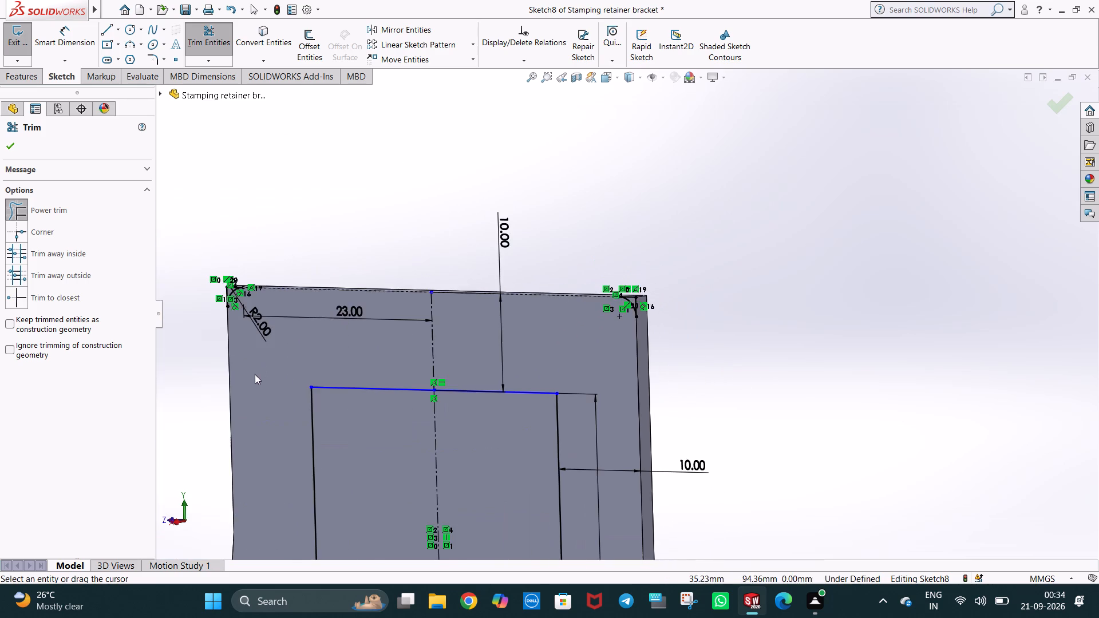
scroll(245, 381, down, 4)
key(Escape)
key(Escape)
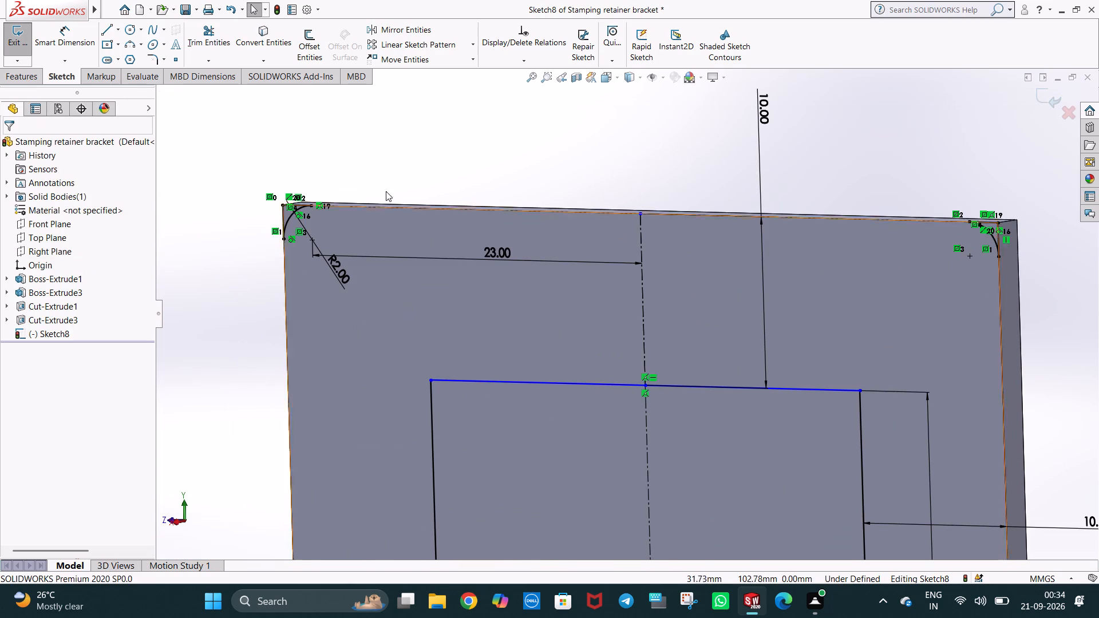
click(403, 157)
key(Escape)
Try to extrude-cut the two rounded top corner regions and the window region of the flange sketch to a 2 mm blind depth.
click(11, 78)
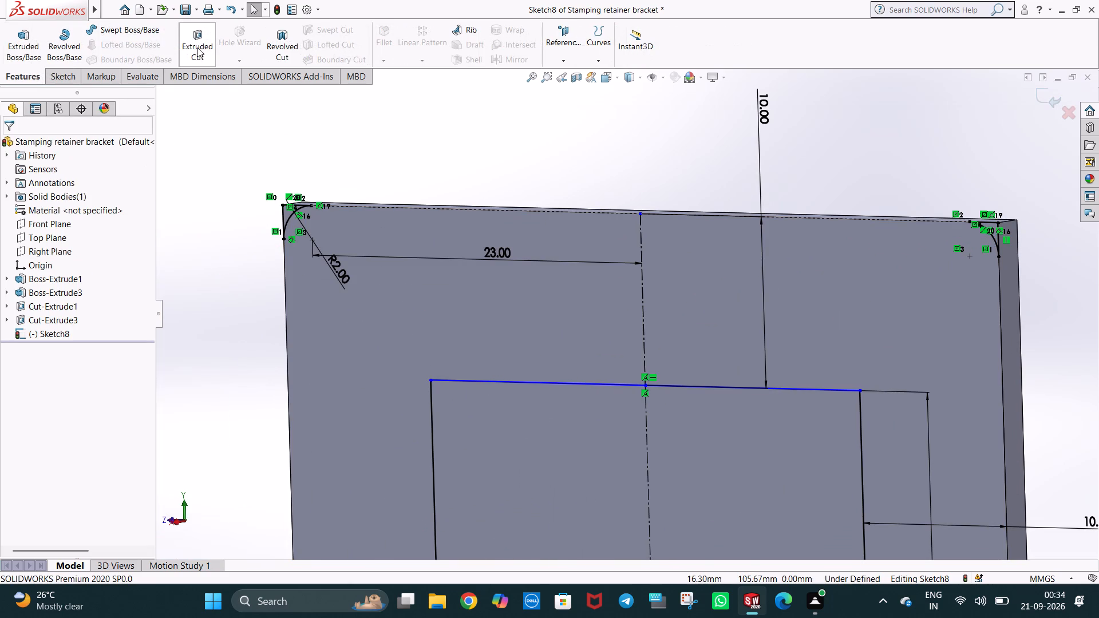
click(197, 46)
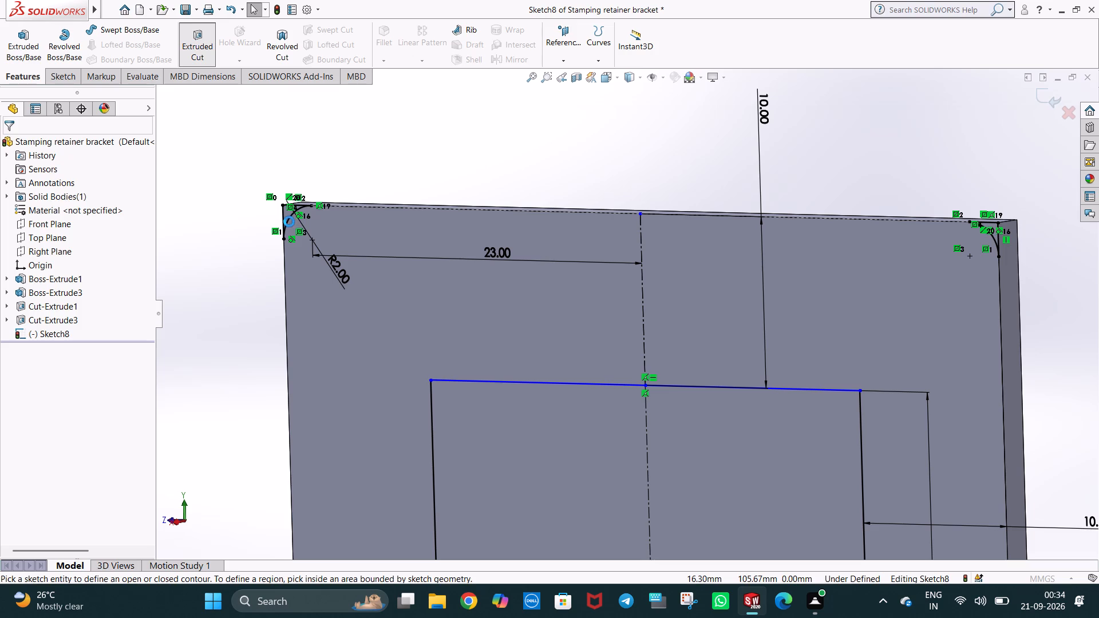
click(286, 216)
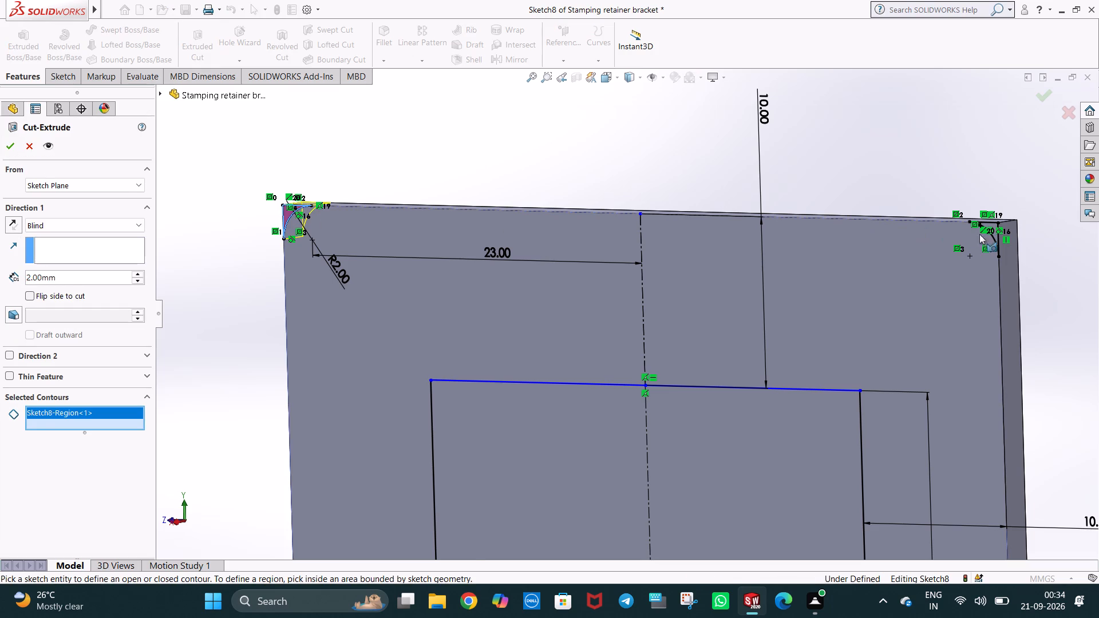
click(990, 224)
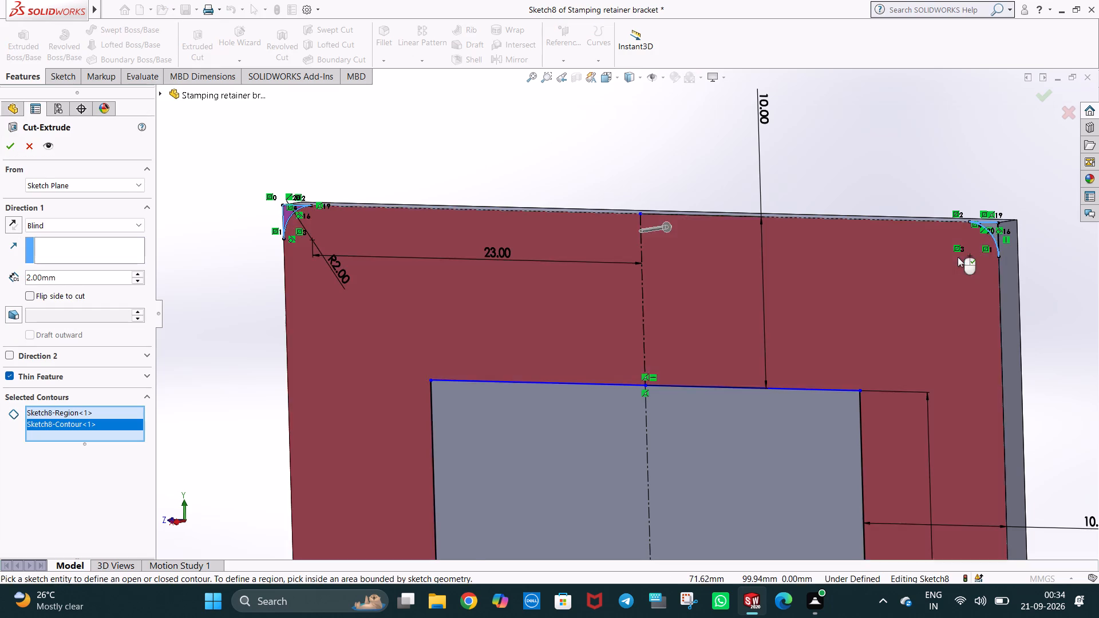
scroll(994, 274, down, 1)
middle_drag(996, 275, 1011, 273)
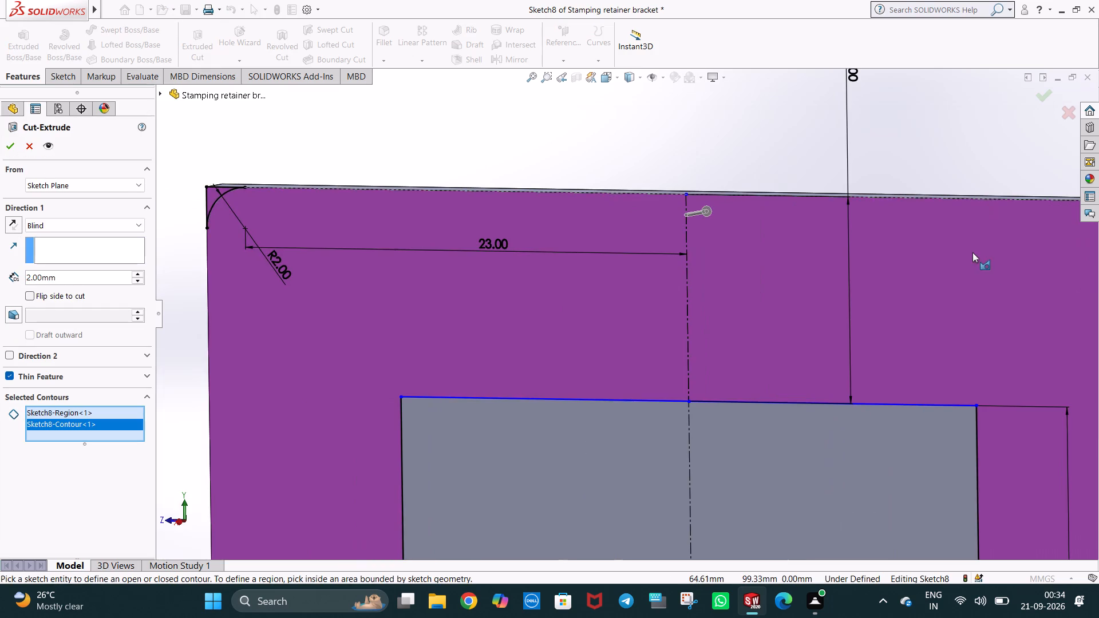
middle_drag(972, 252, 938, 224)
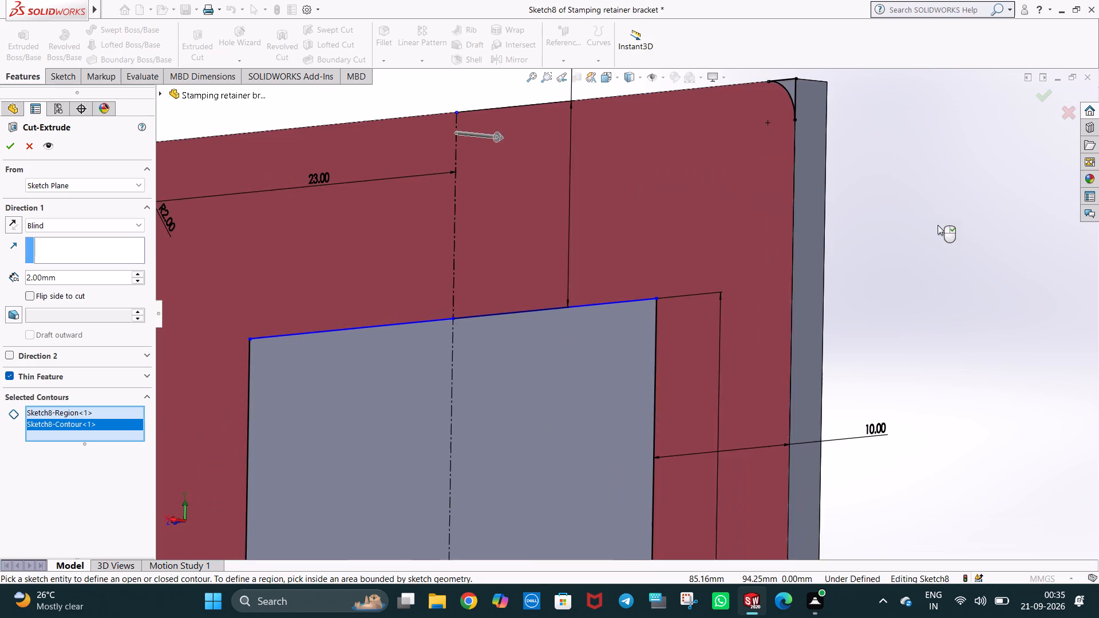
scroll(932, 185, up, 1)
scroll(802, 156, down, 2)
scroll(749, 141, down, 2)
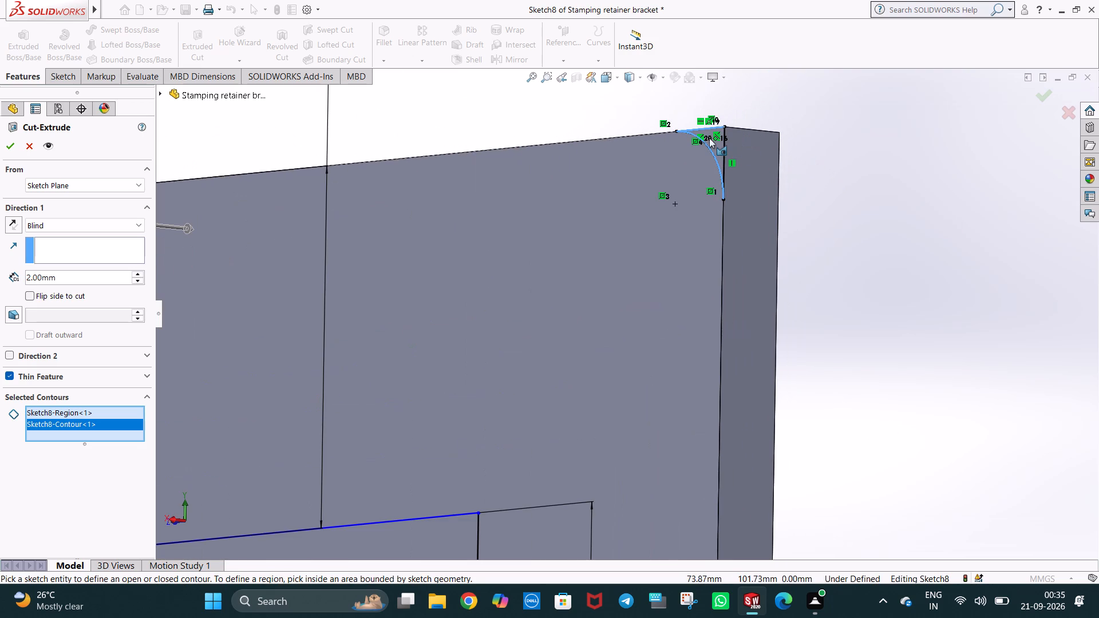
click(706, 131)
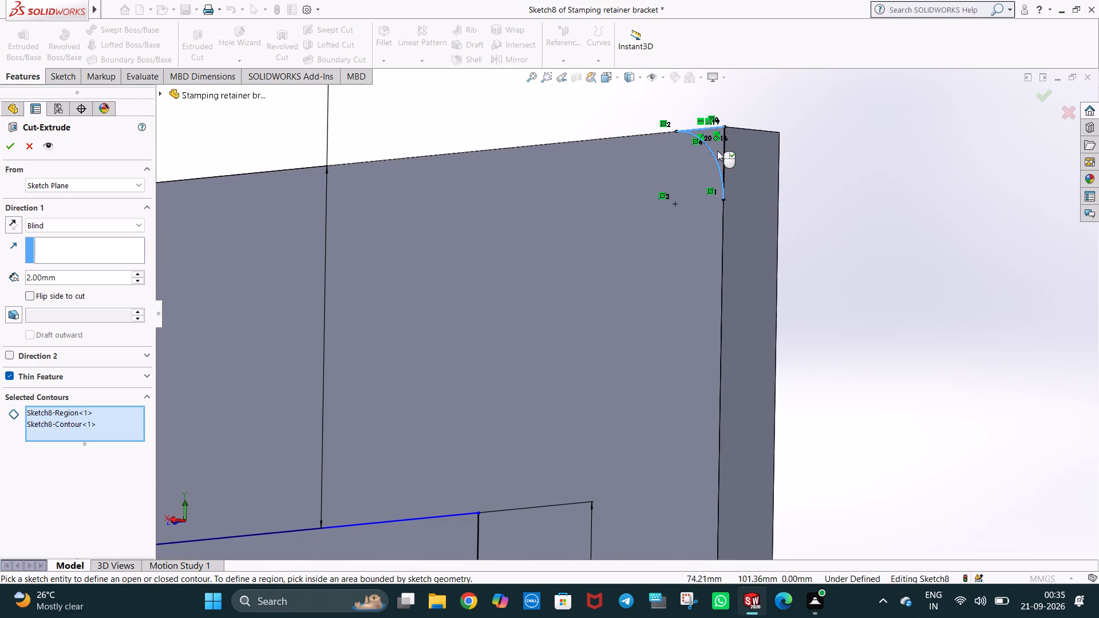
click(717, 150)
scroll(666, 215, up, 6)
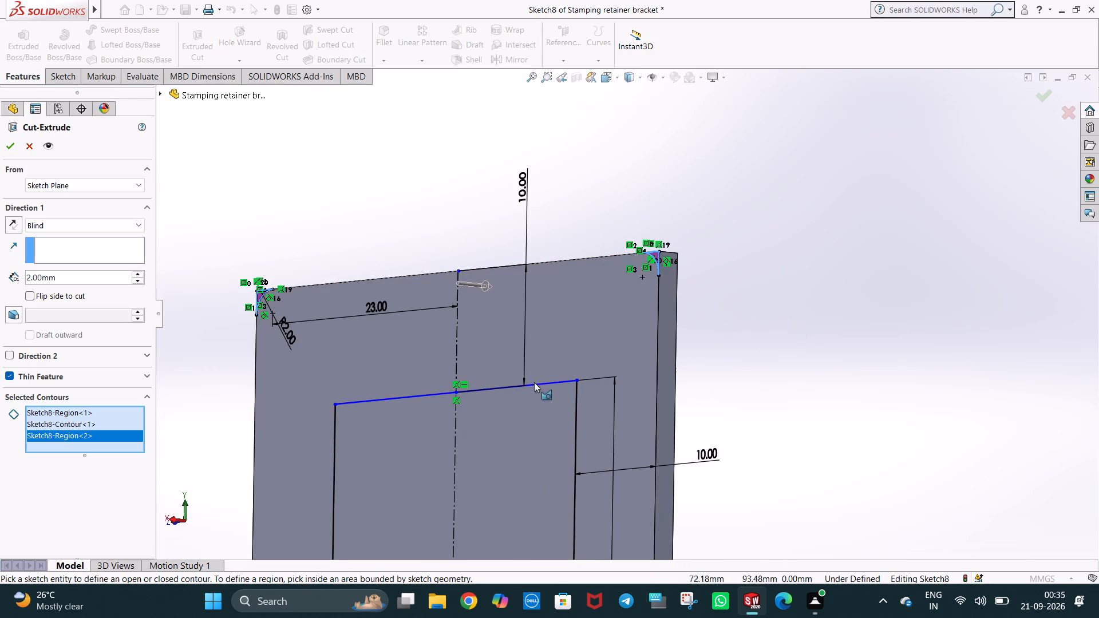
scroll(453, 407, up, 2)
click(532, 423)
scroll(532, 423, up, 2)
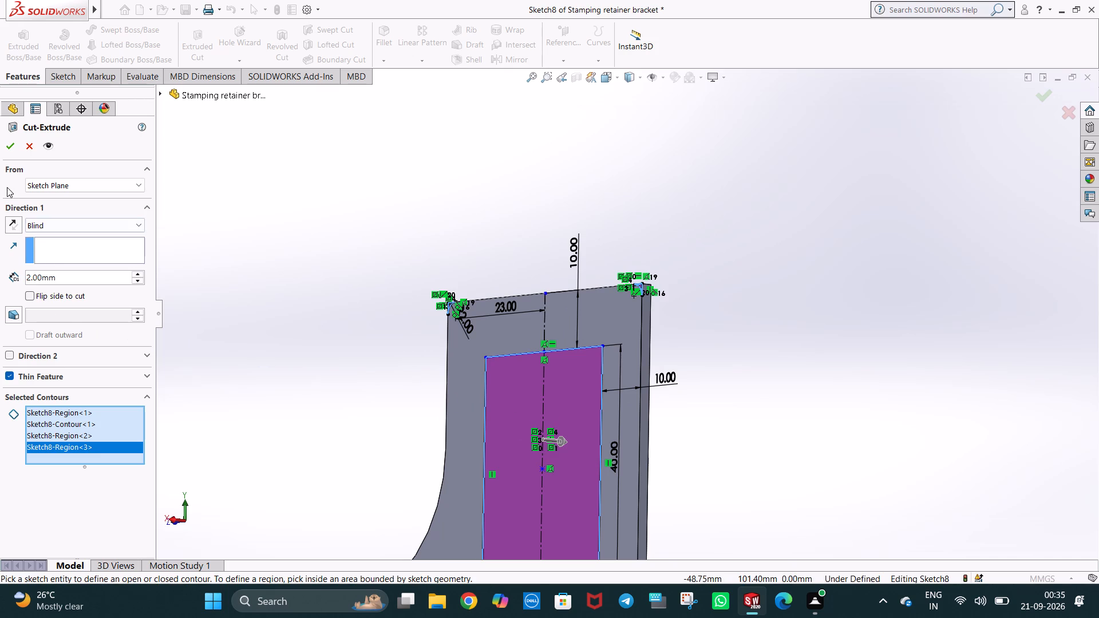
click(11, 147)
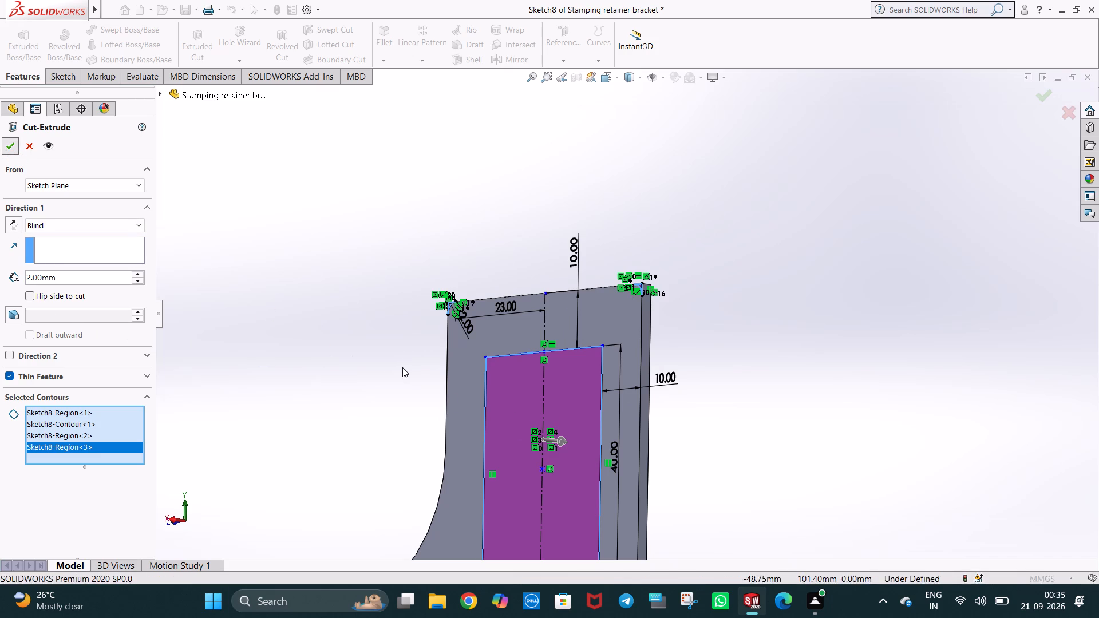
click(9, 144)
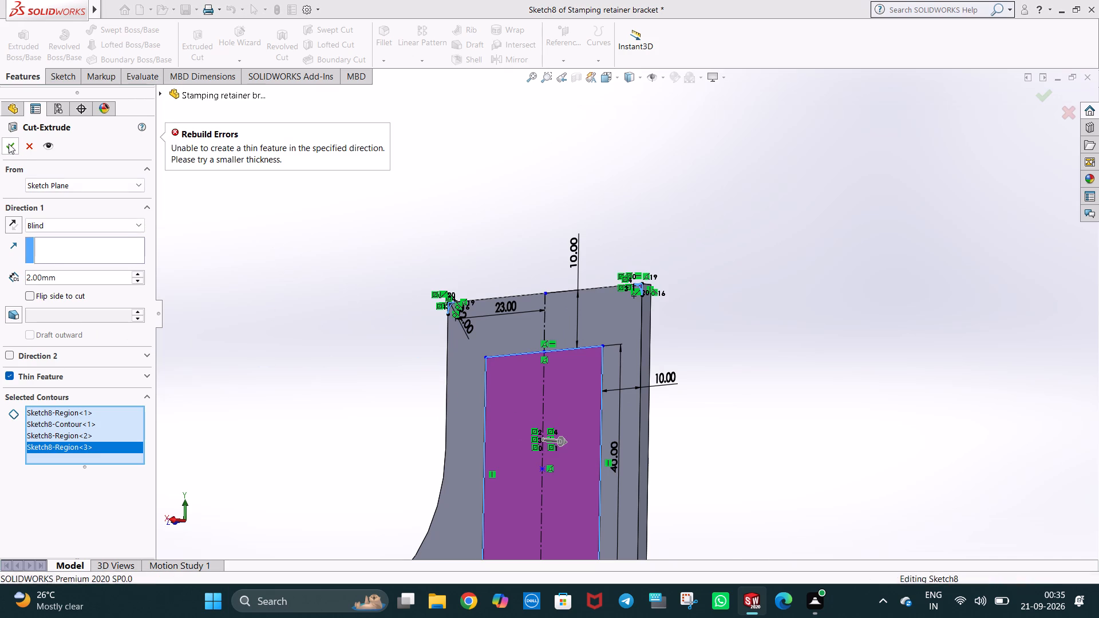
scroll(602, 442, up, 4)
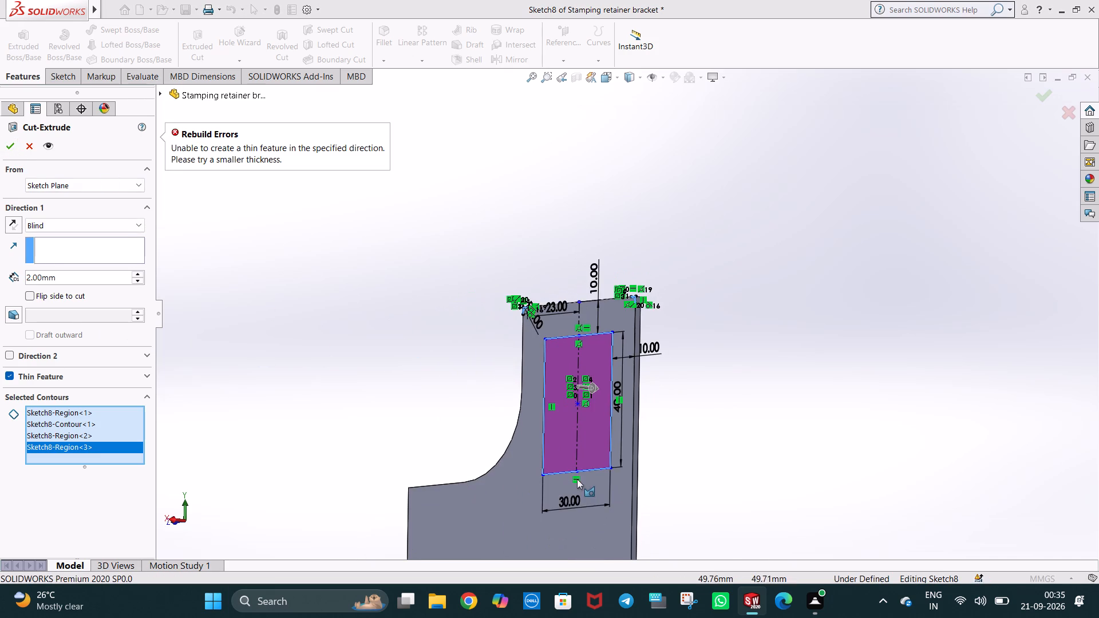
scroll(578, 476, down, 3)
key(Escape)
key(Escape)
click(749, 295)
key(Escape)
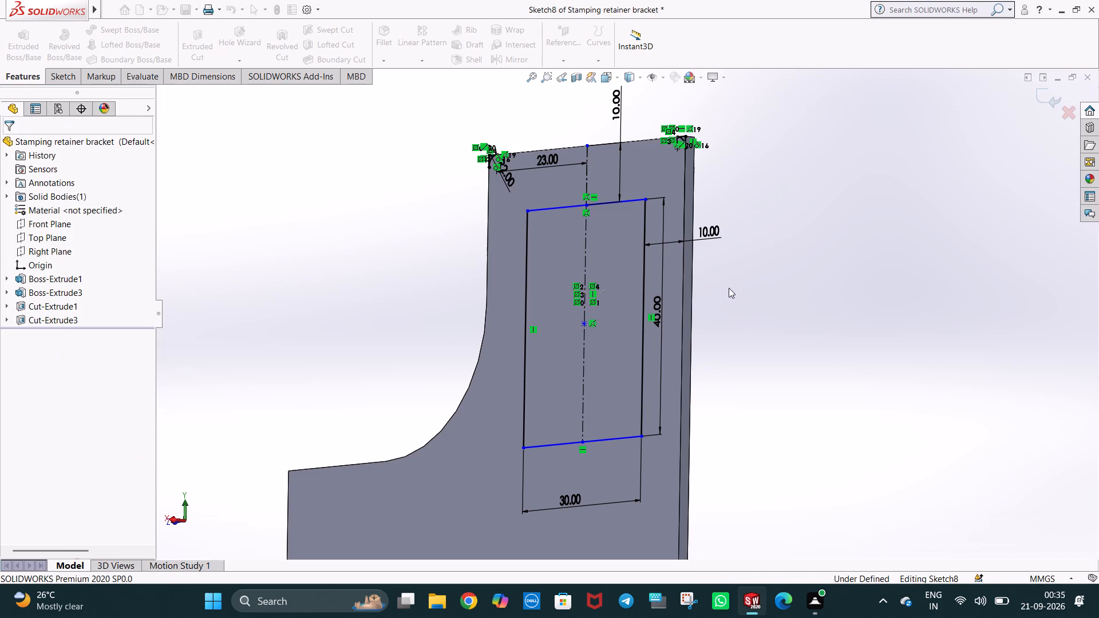
Examine the flange sketch around both top corner arcs, the top edge and the window outline.
middle_drag(543, 185, 545, 229)
scroll(520, 188, down, 1)
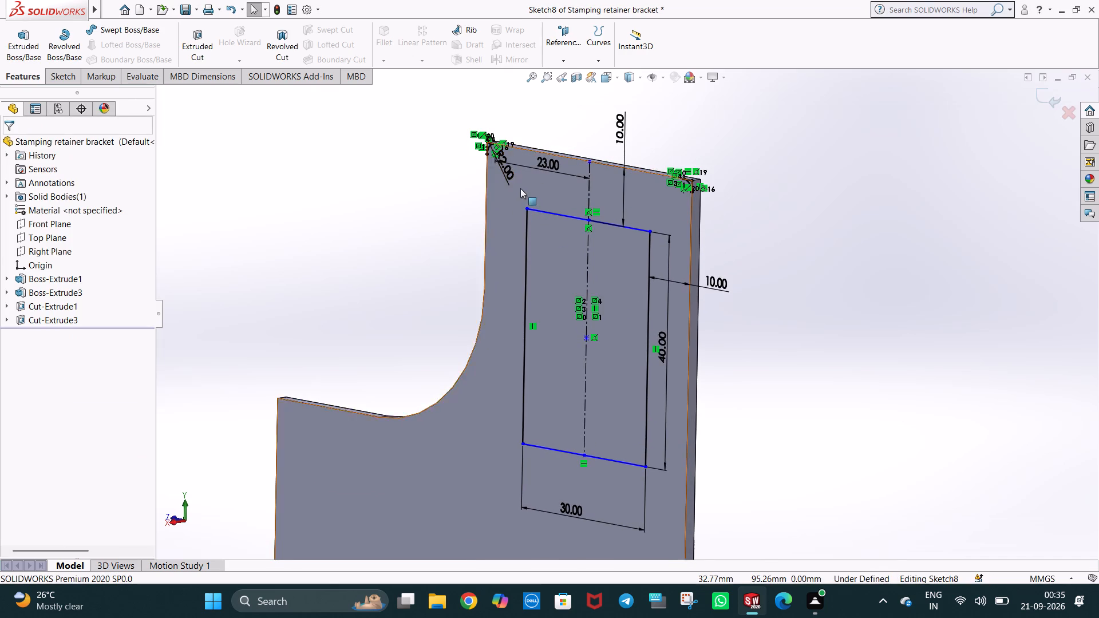
scroll(520, 188, down, 3)
key(Escape)
click(358, 202)
key(Escape)
scroll(436, 160, down, 2)
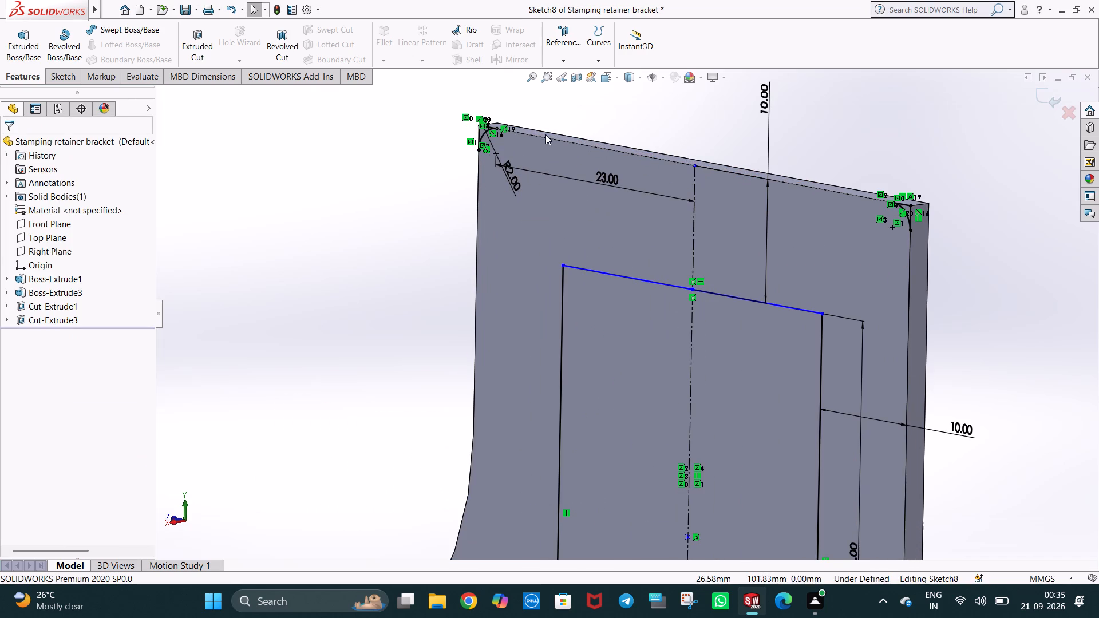
scroll(582, 187, up, 1)
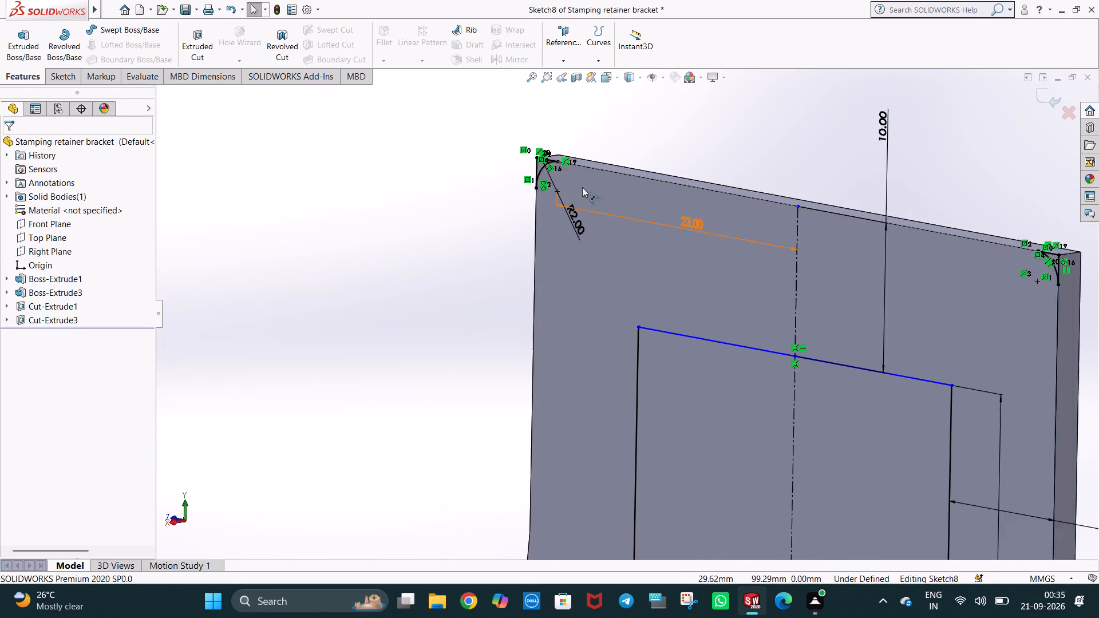
scroll(582, 187, up, 2)
scroll(572, 303, up, 2)
key(Escape)
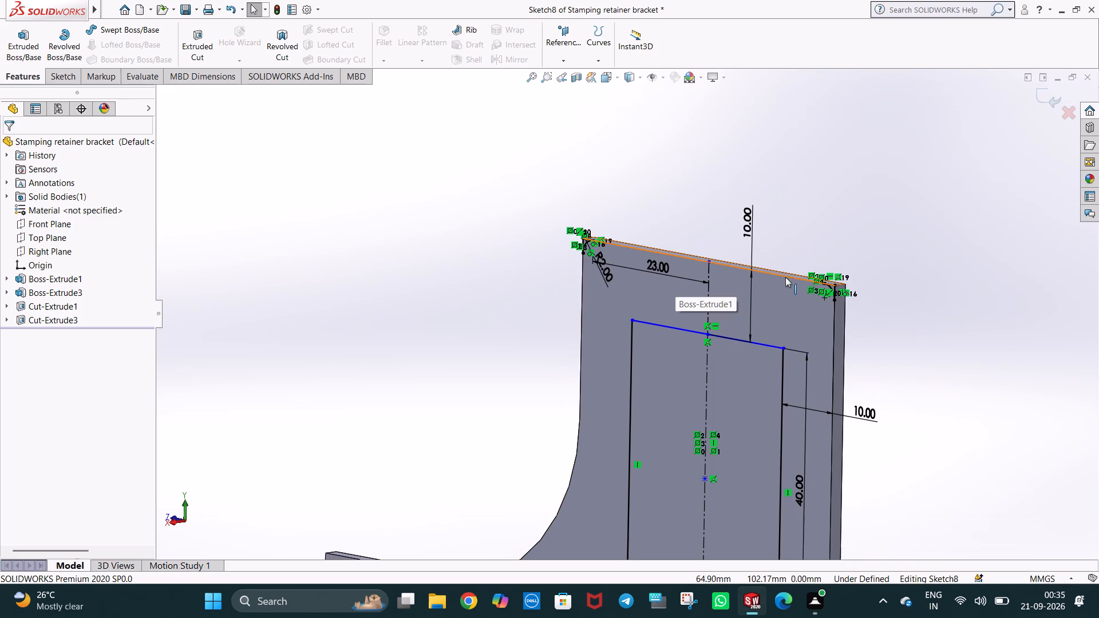
middle_click(742, 371)
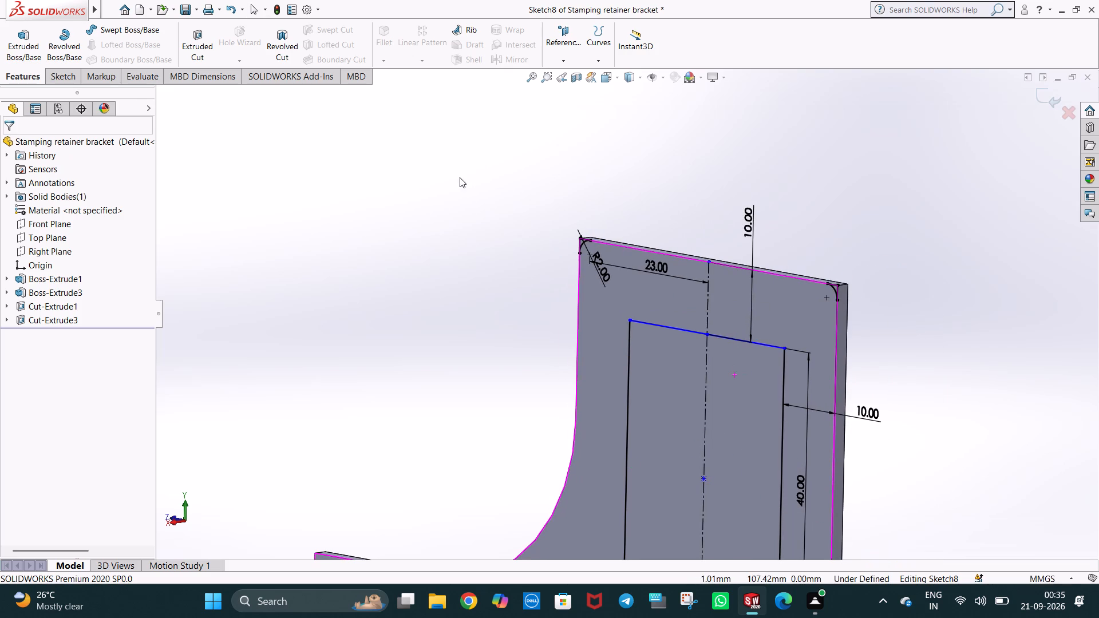
click(460, 177)
Draw a construction centreline along the flange's top edge, crossing the upper end of the vertical centreline.
click(54, 75)
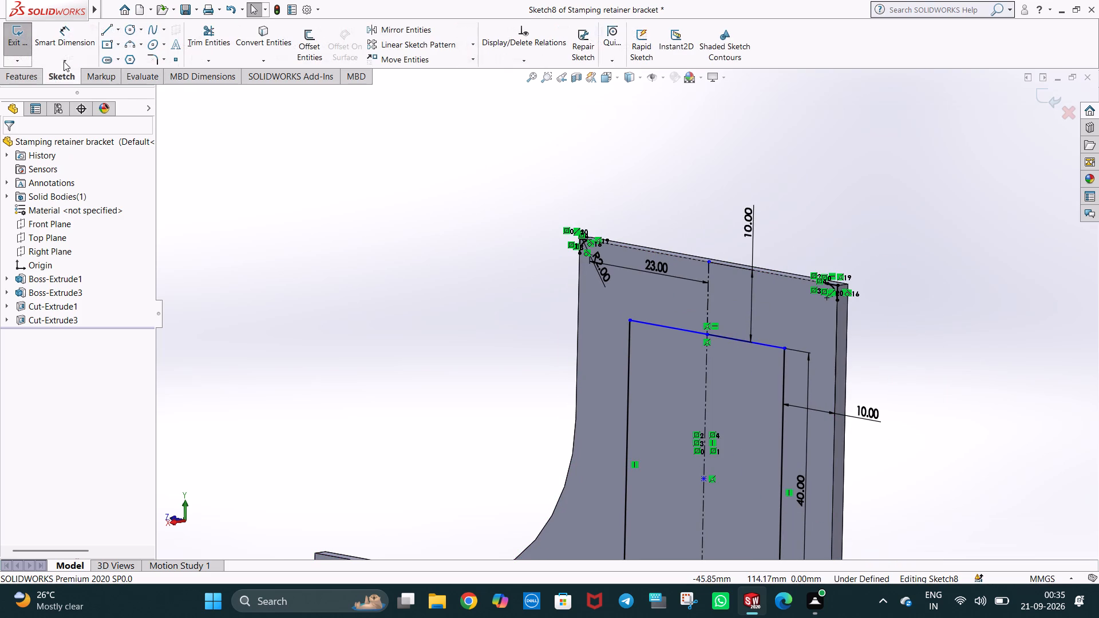
click(120, 26)
click(135, 56)
click(632, 248)
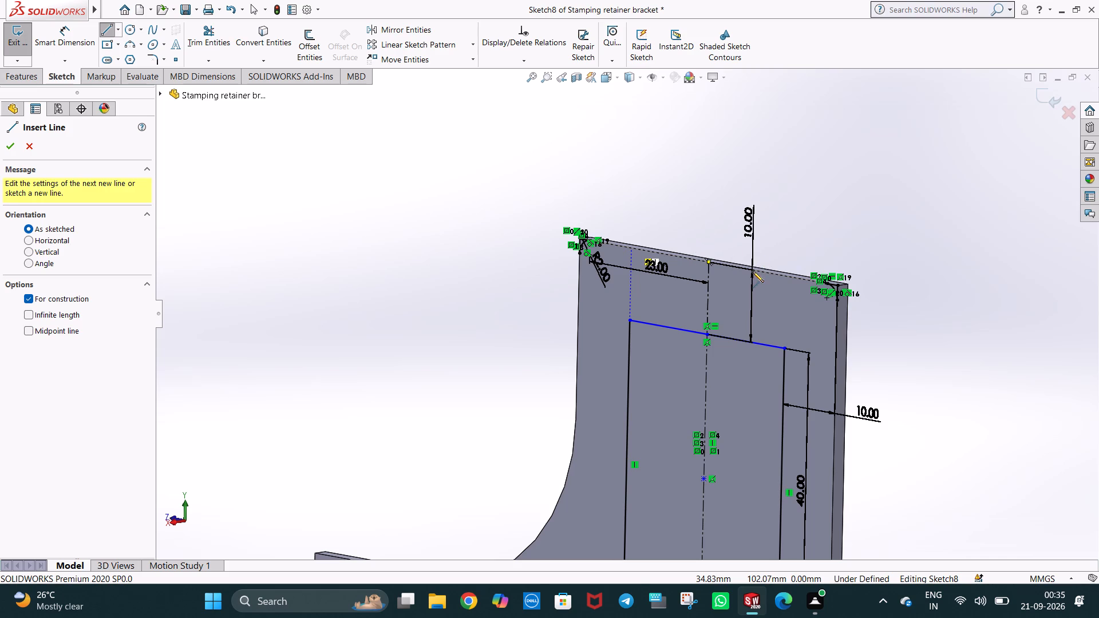
click(770, 273)
key(Escape)
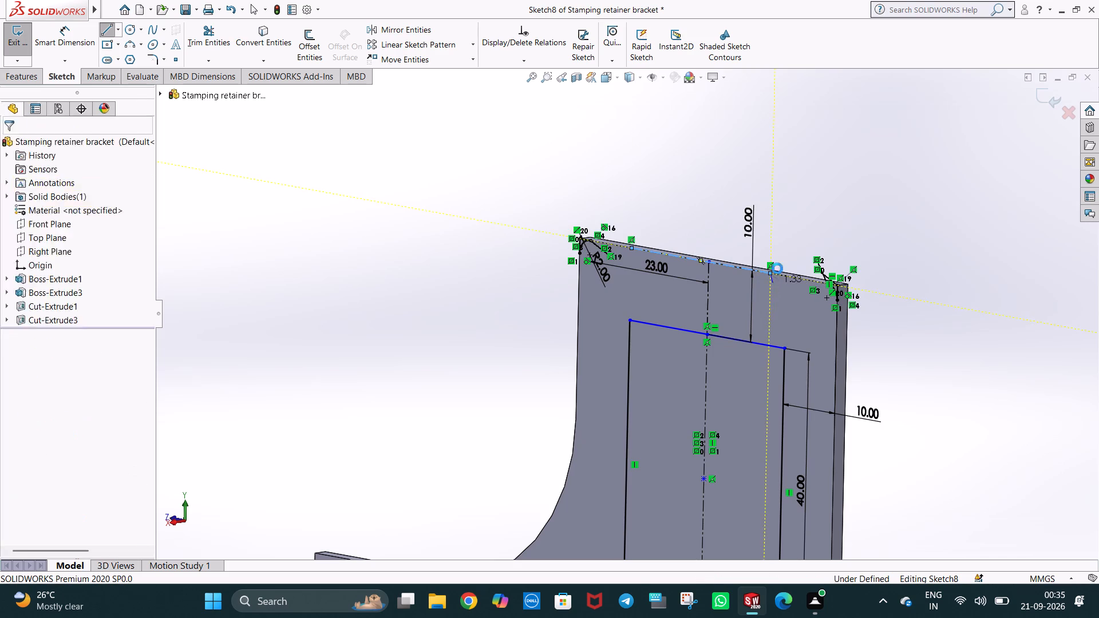
key(Escape)
click(801, 211)
key(Escape)
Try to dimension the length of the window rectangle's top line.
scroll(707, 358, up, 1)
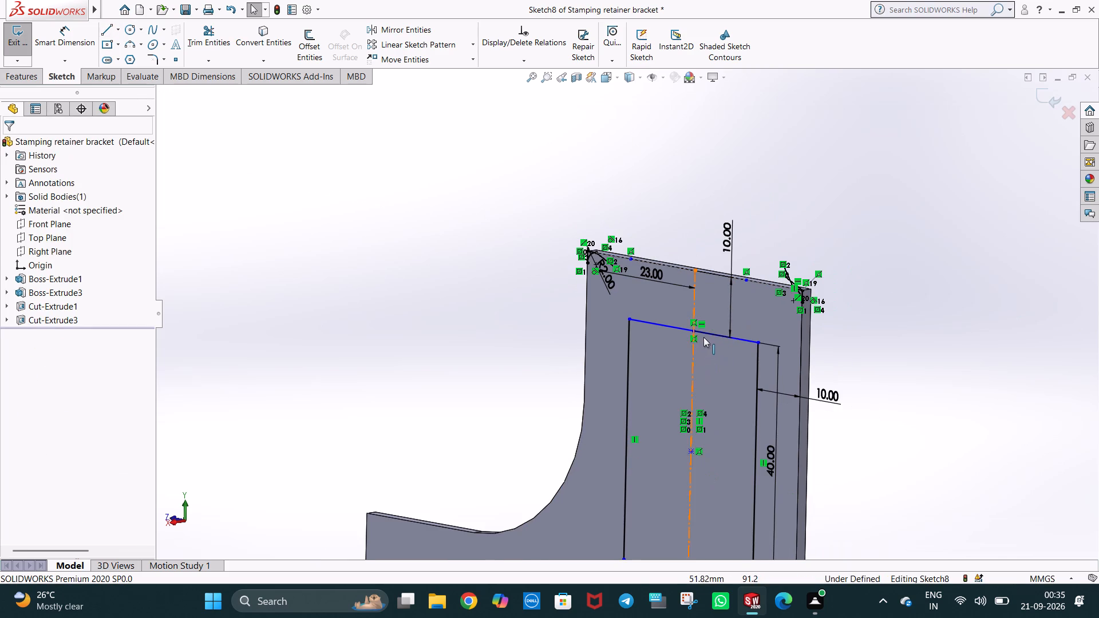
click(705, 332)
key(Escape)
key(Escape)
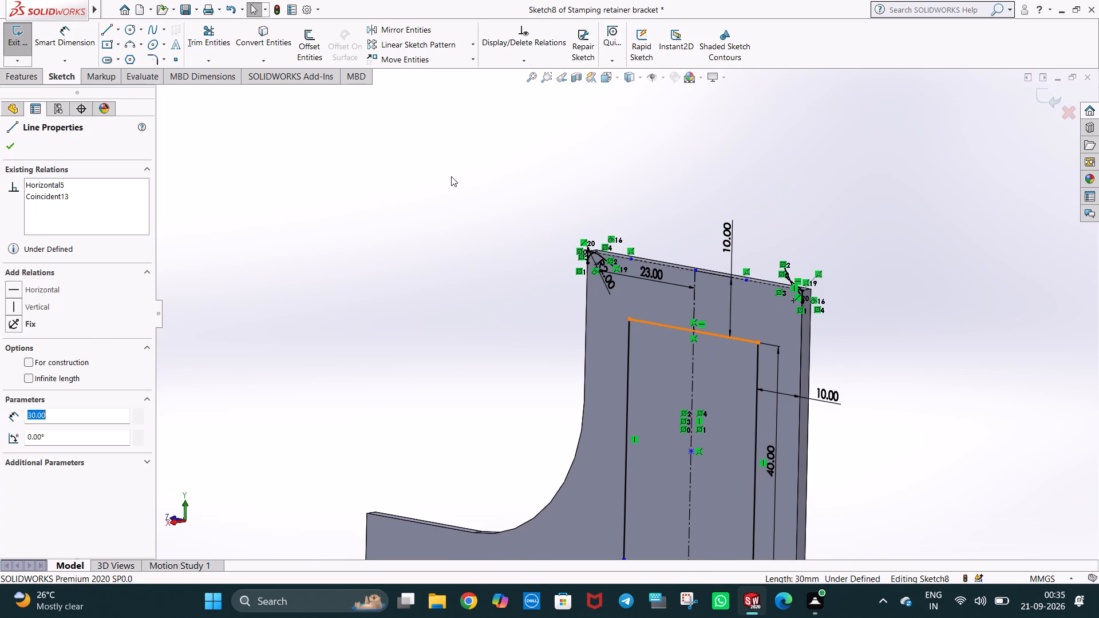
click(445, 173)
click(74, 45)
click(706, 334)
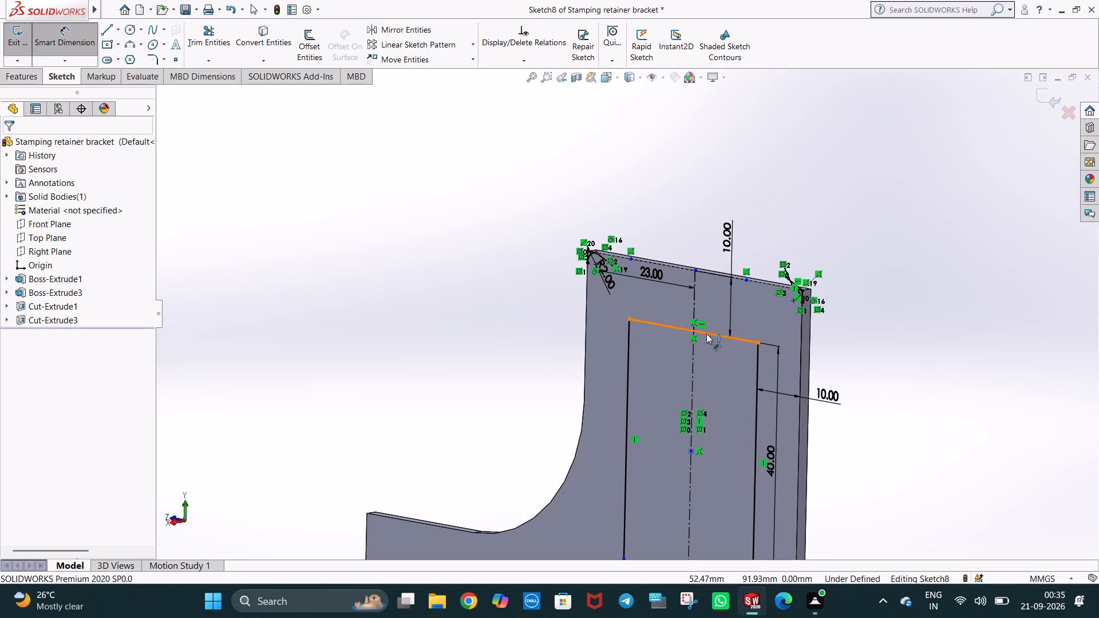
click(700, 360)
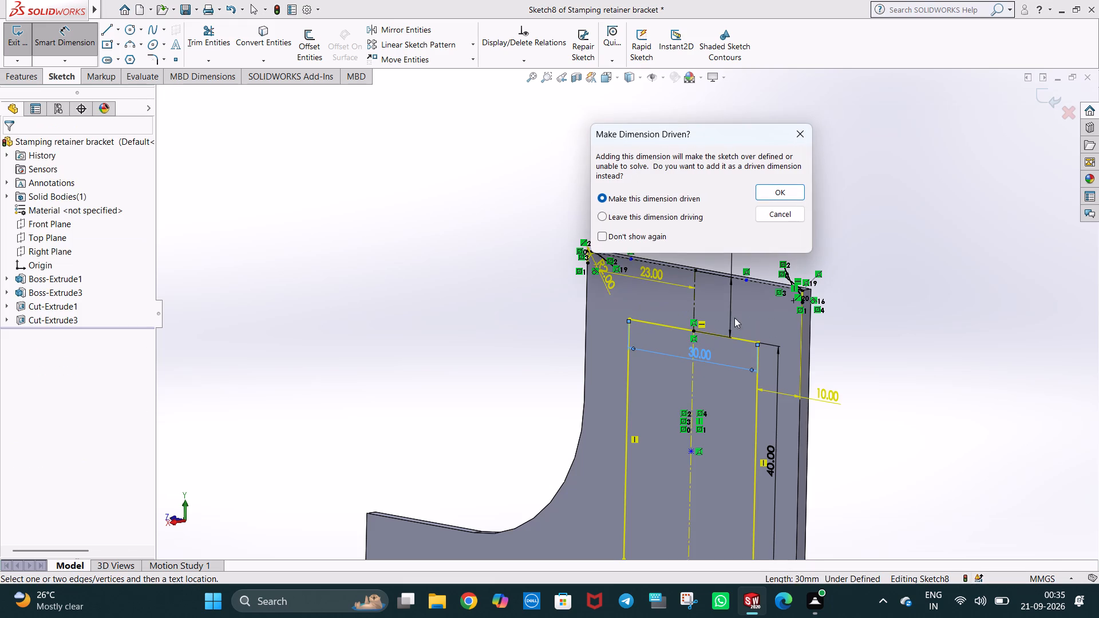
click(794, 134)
Dimension the distance from the vertical centreline's lower end to the window's bottom corner nearest the 40 mm dimension as 15 mm.
scroll(696, 438, up, 3)
middle_drag(700, 429, 710, 427)
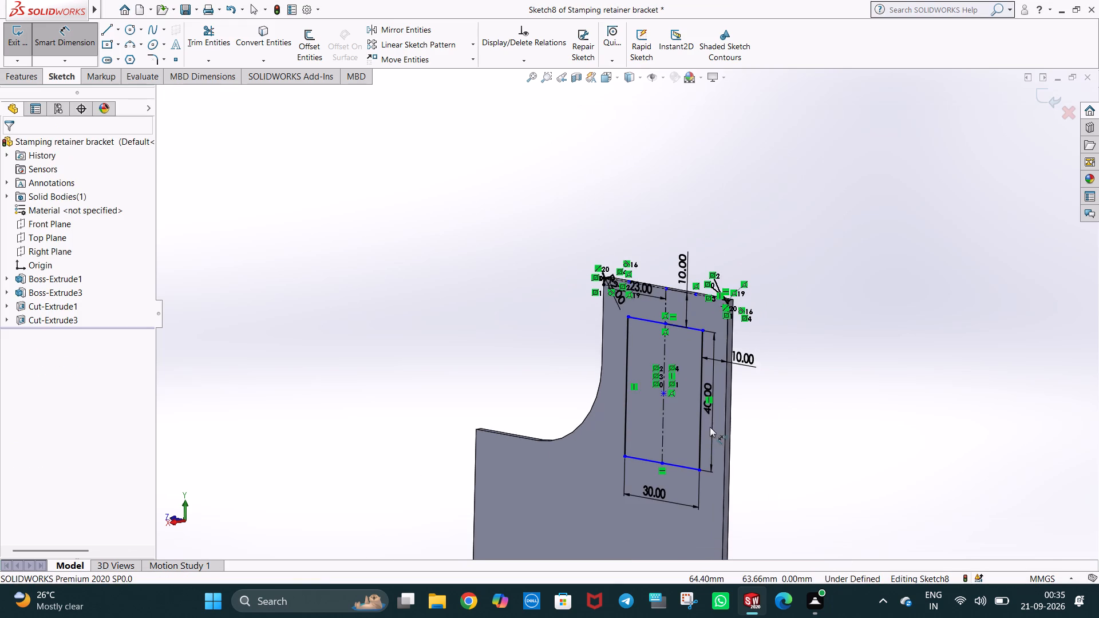
middle_drag(710, 427, 736, 419)
click(647, 464)
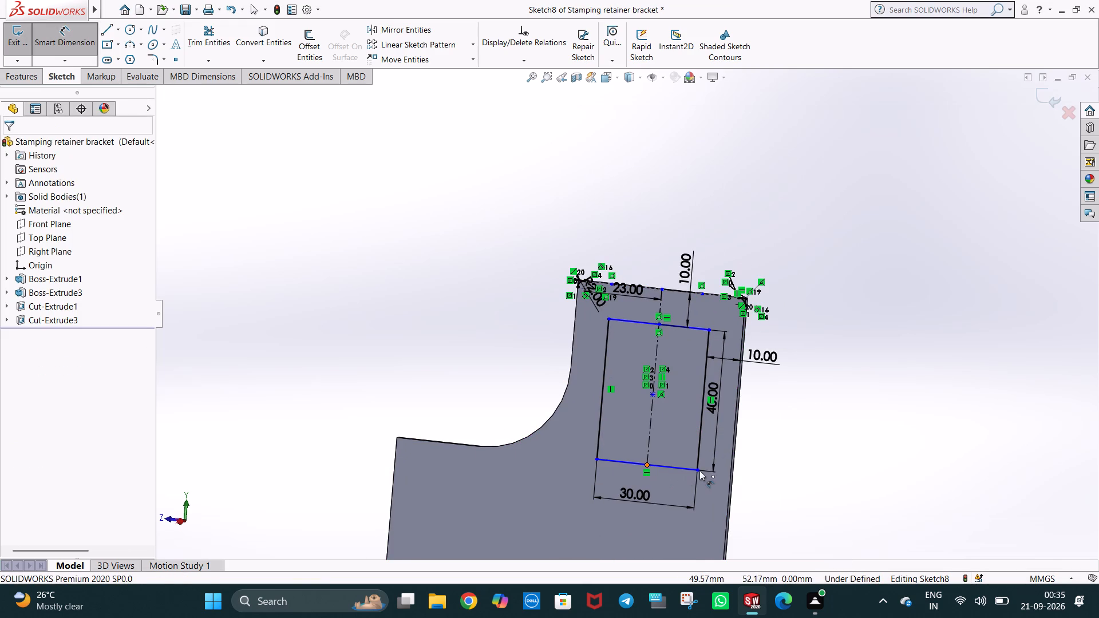
click(699, 470)
click(681, 441)
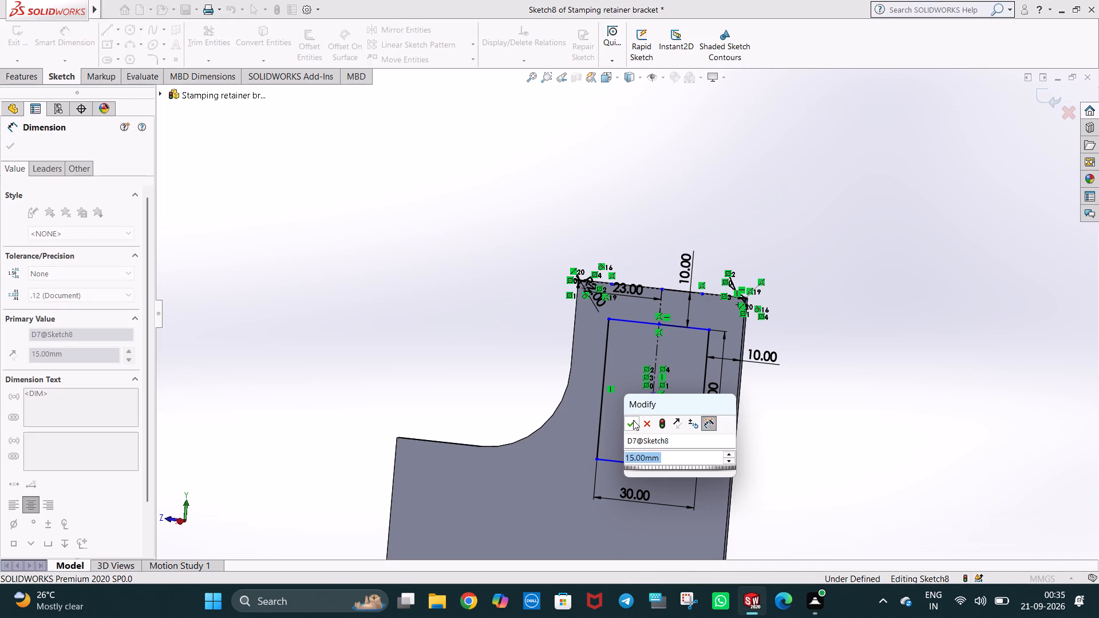
click(633, 420)
click(809, 324)
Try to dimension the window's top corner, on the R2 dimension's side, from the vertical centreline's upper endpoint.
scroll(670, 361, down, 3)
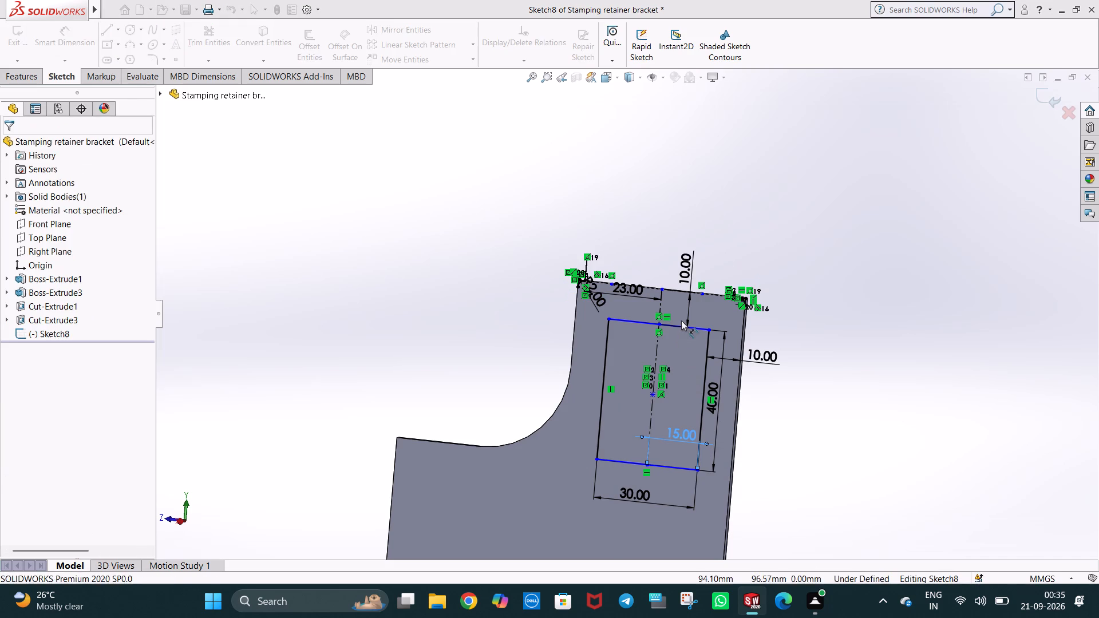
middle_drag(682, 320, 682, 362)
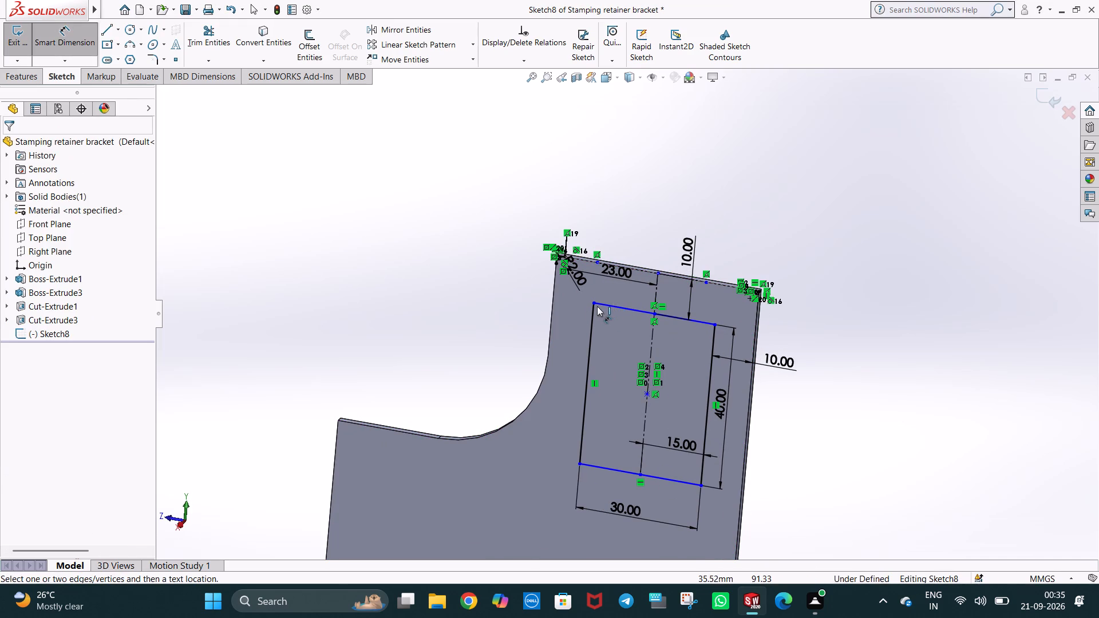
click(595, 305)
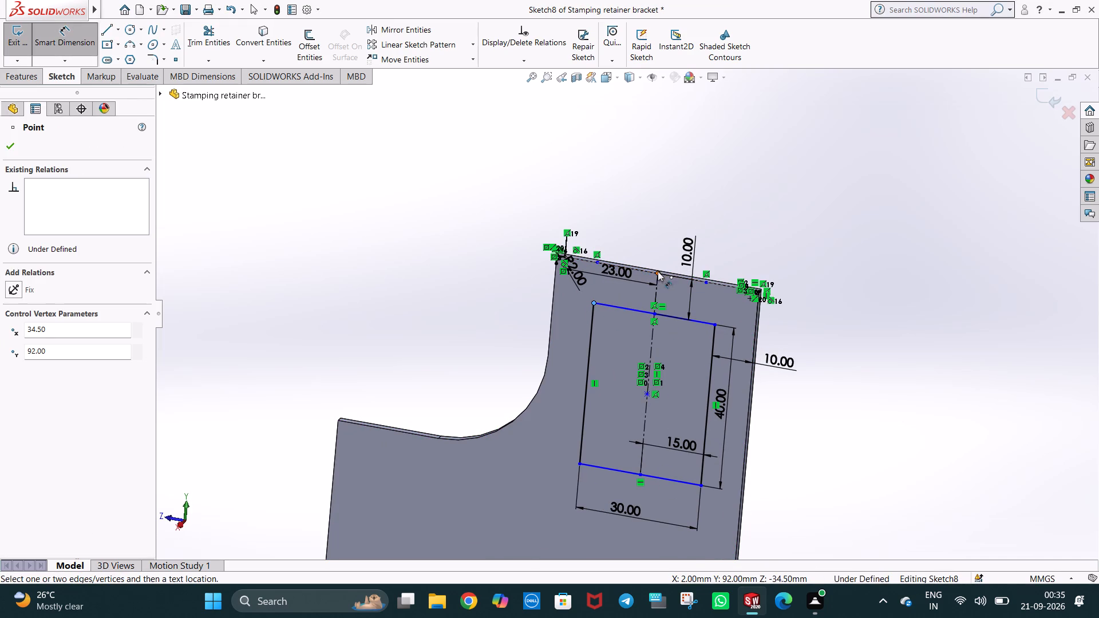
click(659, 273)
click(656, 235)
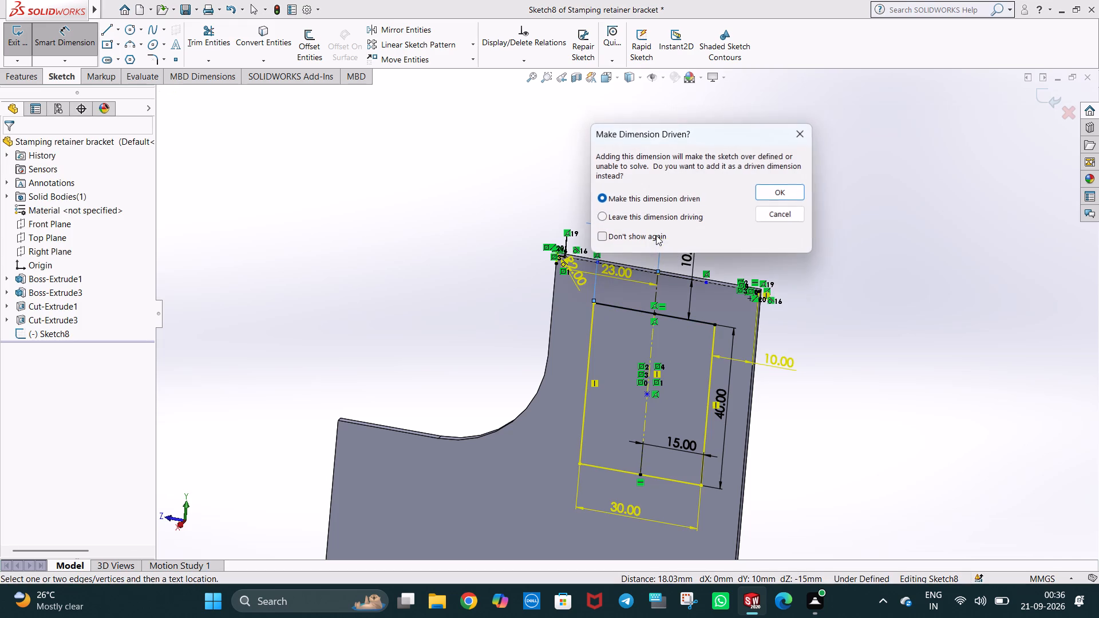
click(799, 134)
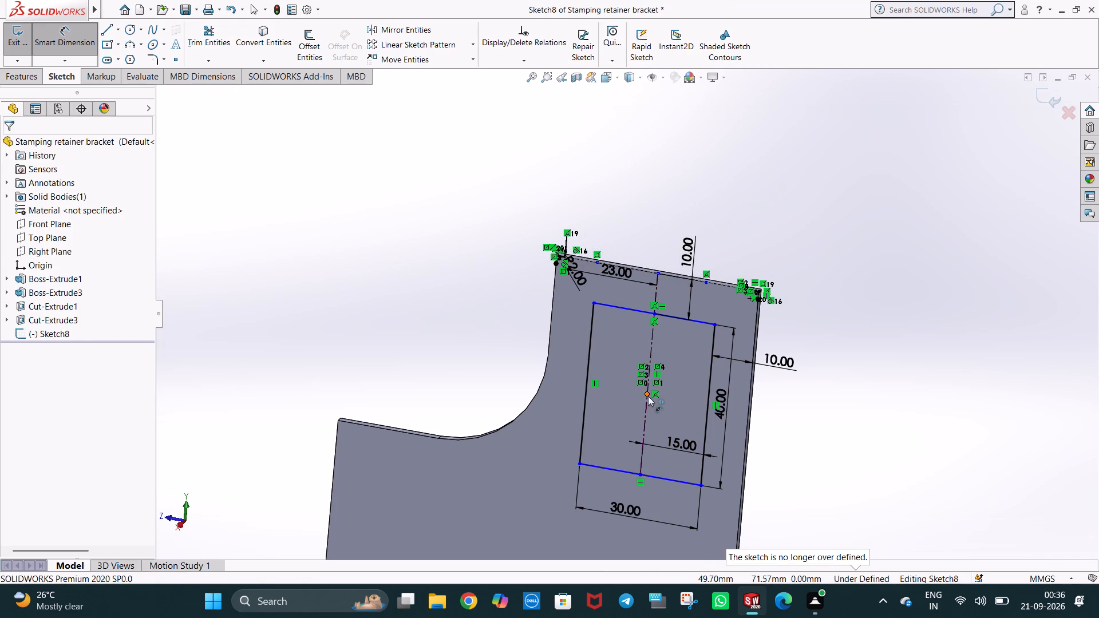
Dimension the distance from the vertical centreline's middle point to the midpoint of the window's top line as 20 mm.
click(648, 394)
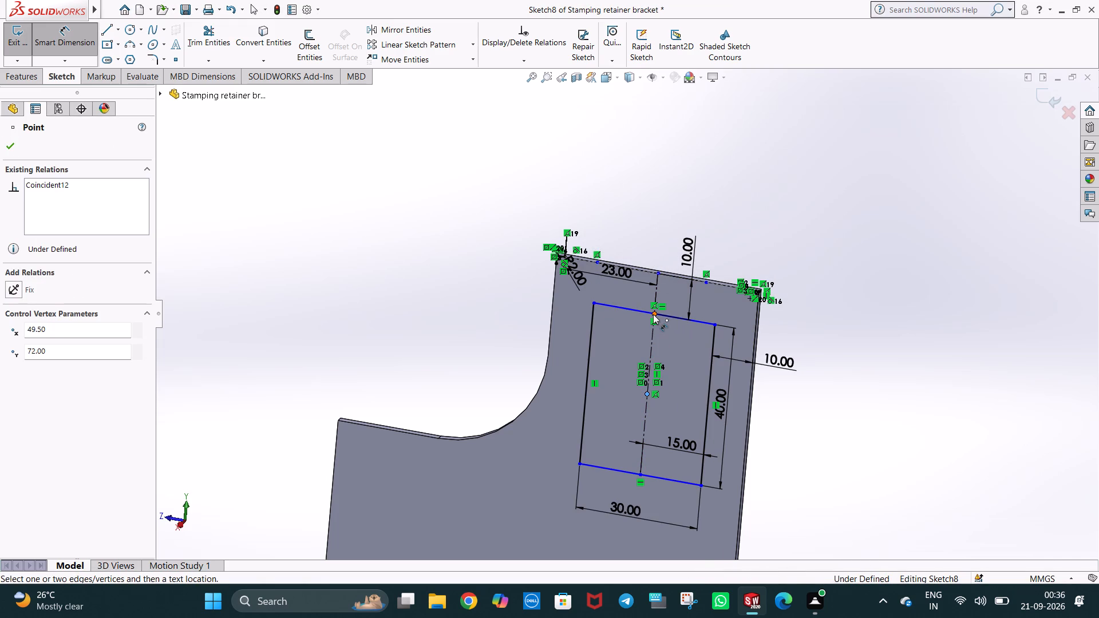
click(653, 314)
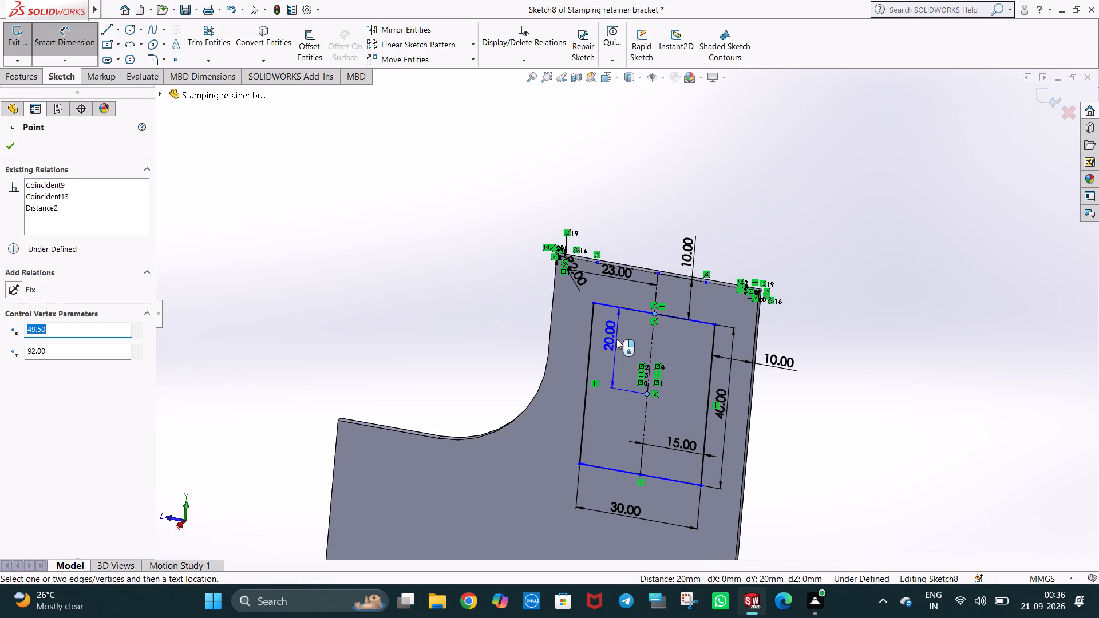
click(616, 340)
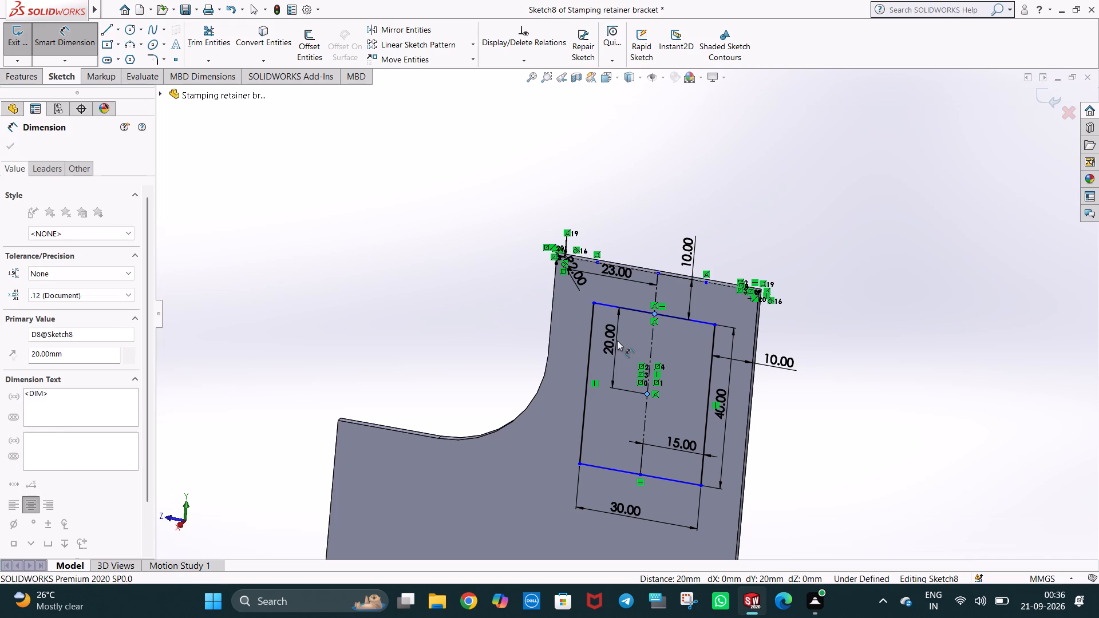
click(567, 324)
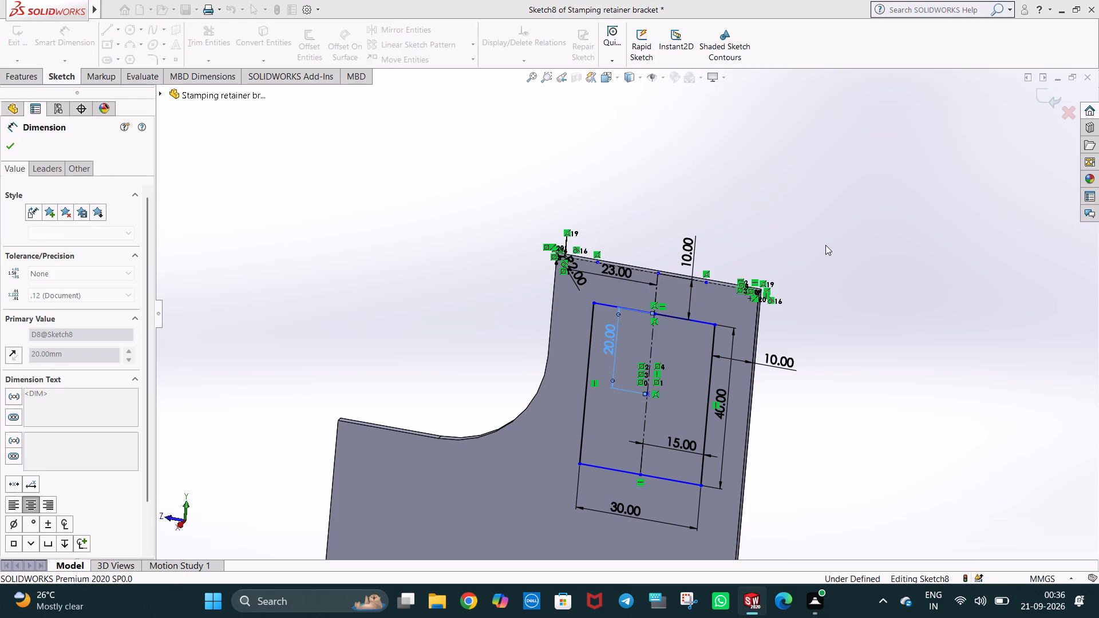
click(825, 245)
click(819, 315)
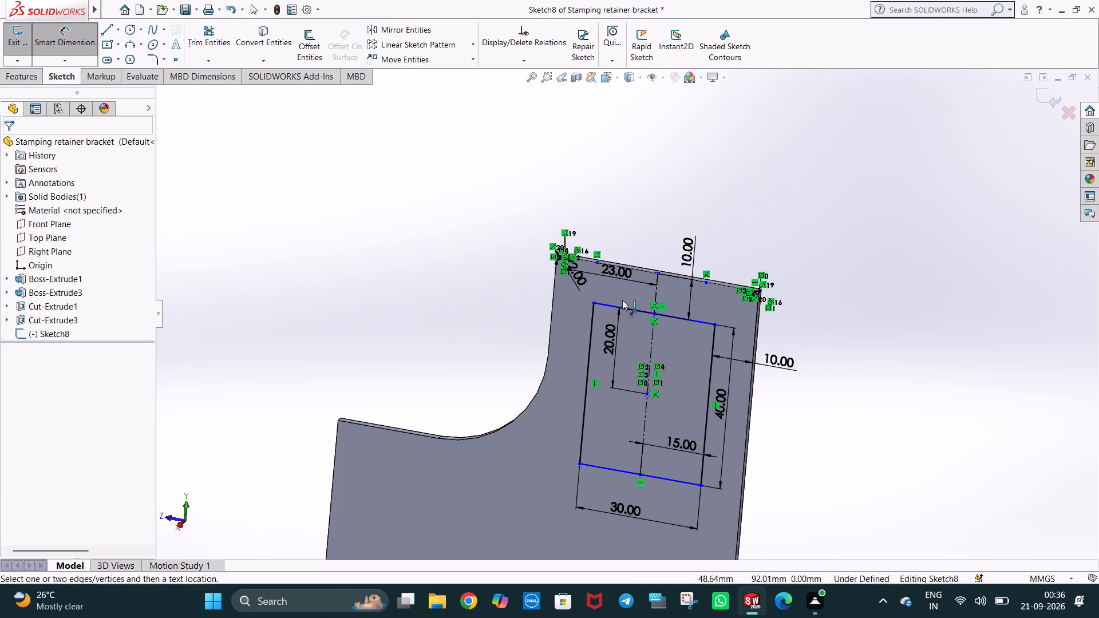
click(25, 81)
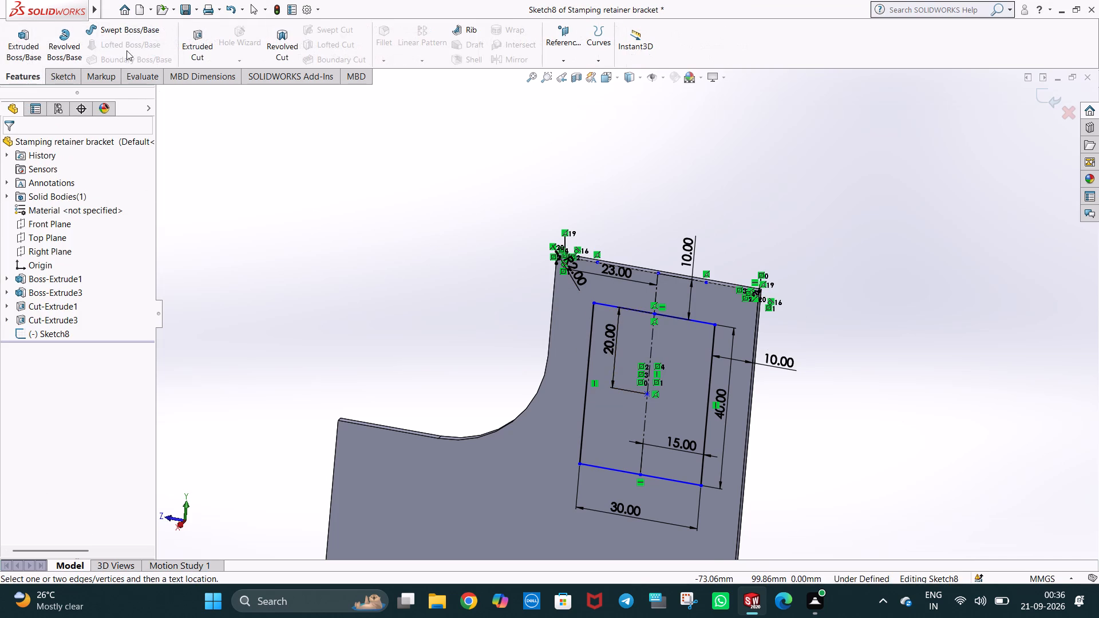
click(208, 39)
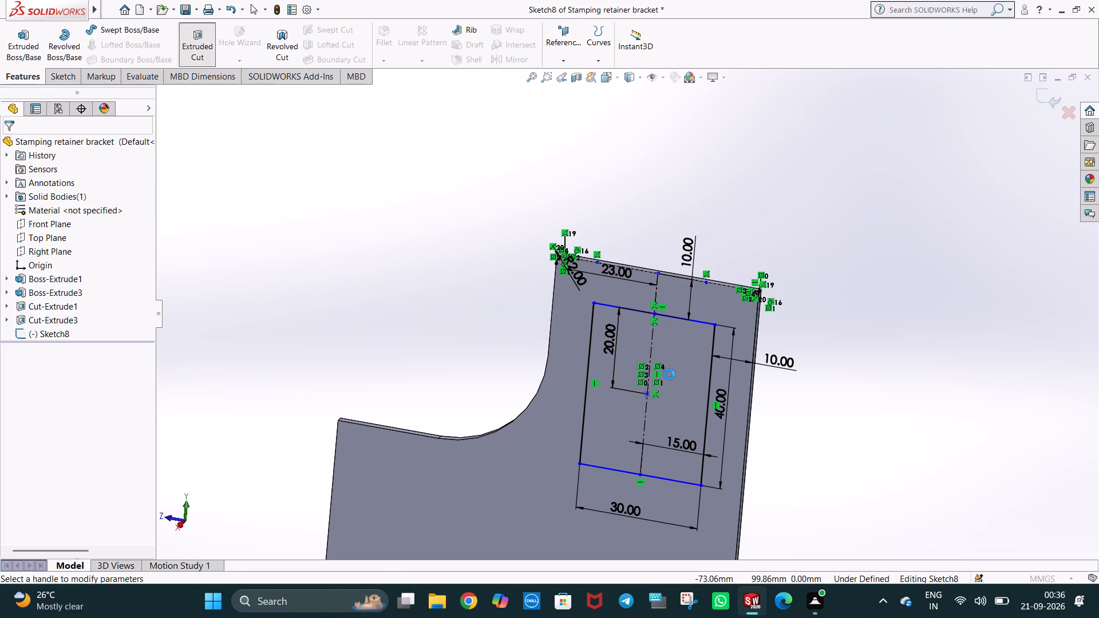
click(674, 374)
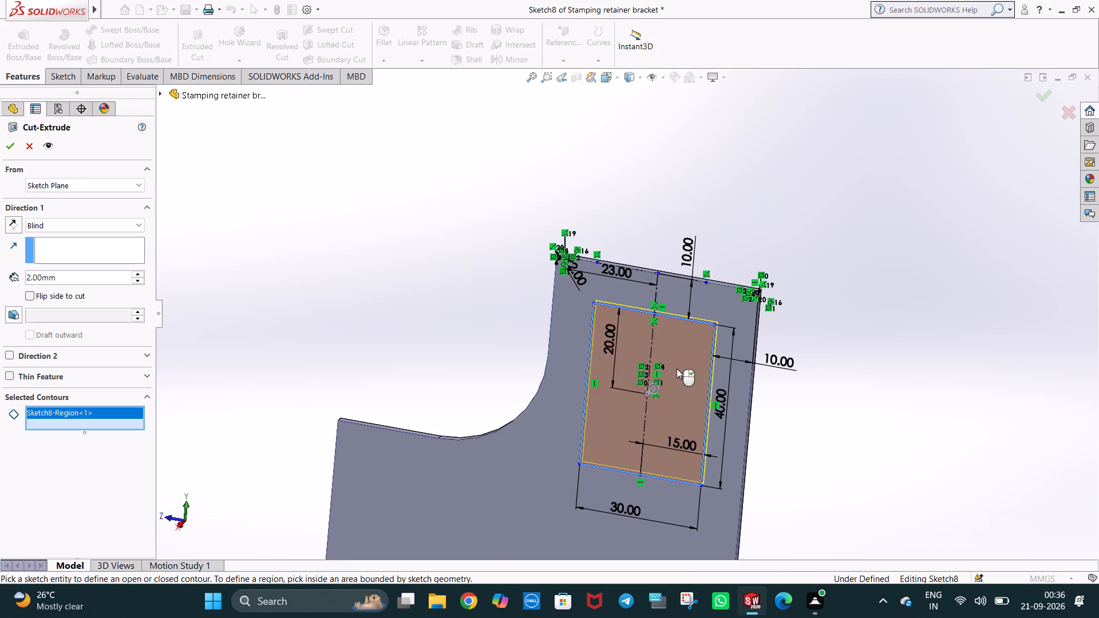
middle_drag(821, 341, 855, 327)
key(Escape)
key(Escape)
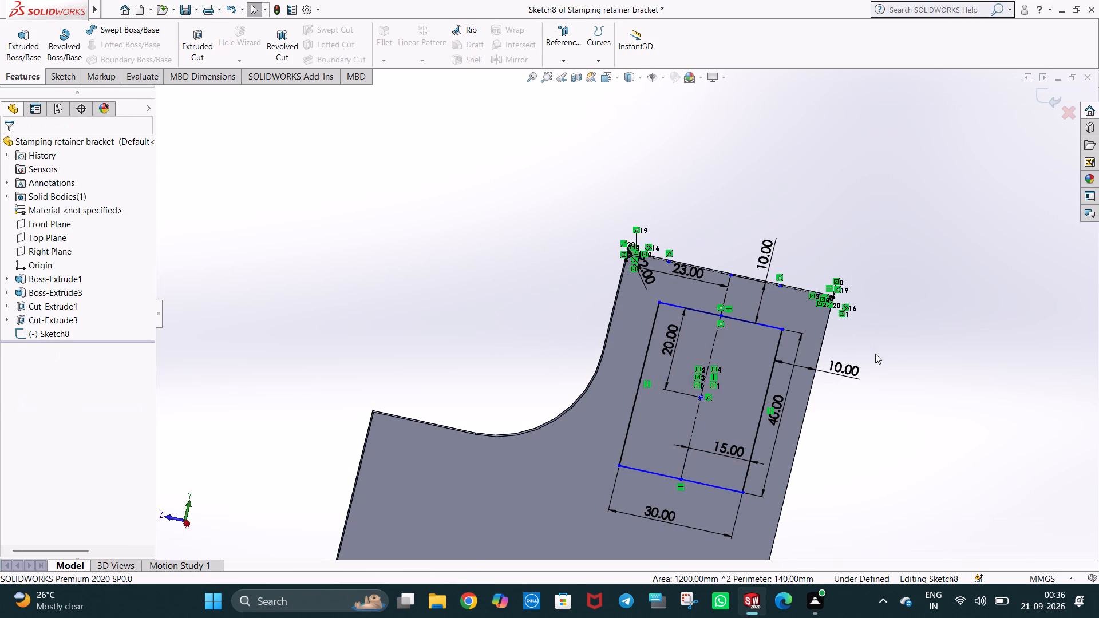
Sketch a circle of radius 2 mm inside the window's upper corner on the R2 dimension's side.
key(ctrl+7)
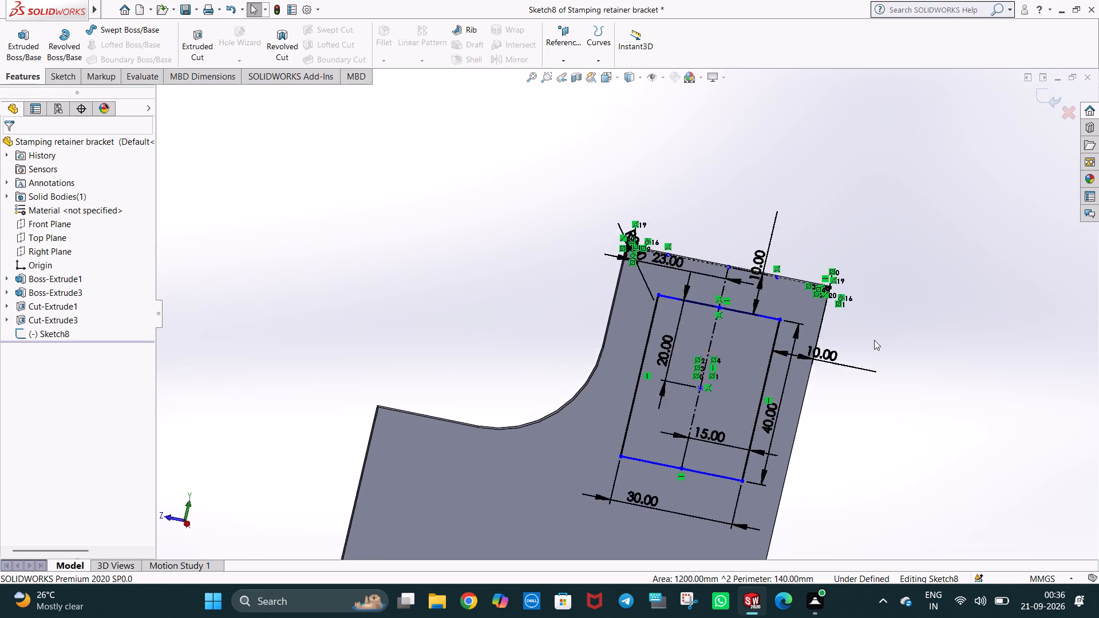
key(ctrl+8)
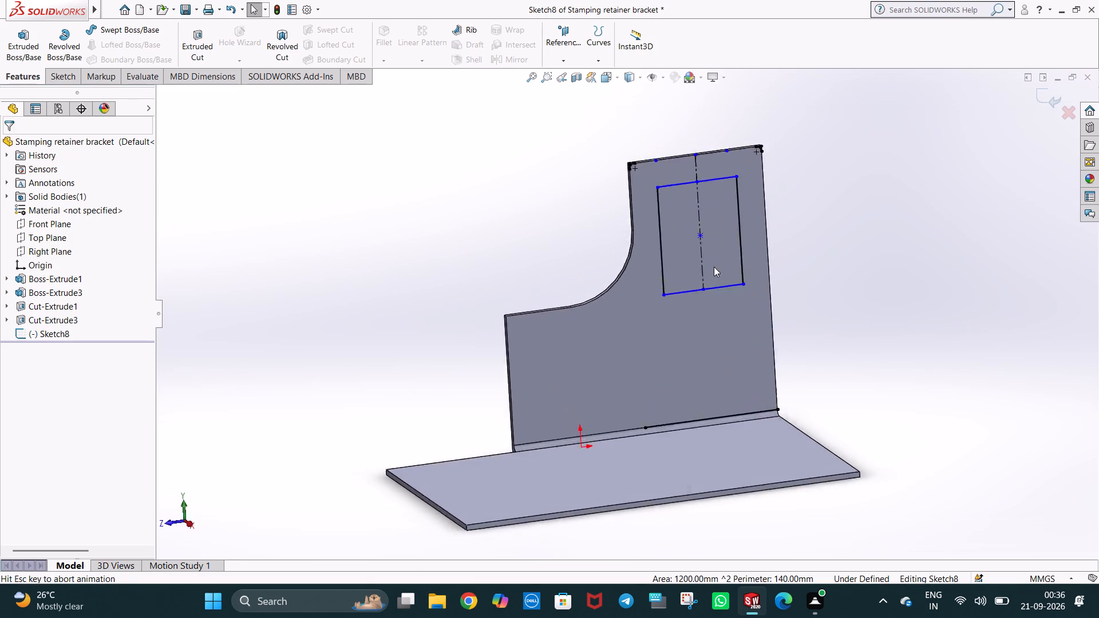
click(916, 275)
scroll(783, 313, down, 2)
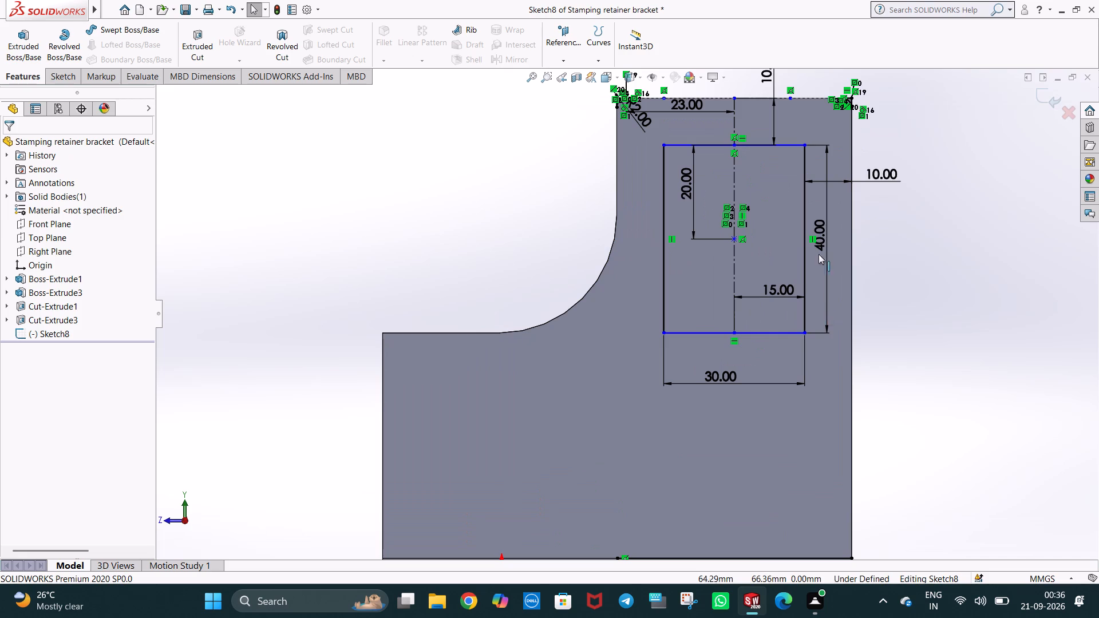
scroll(820, 196, down, 3)
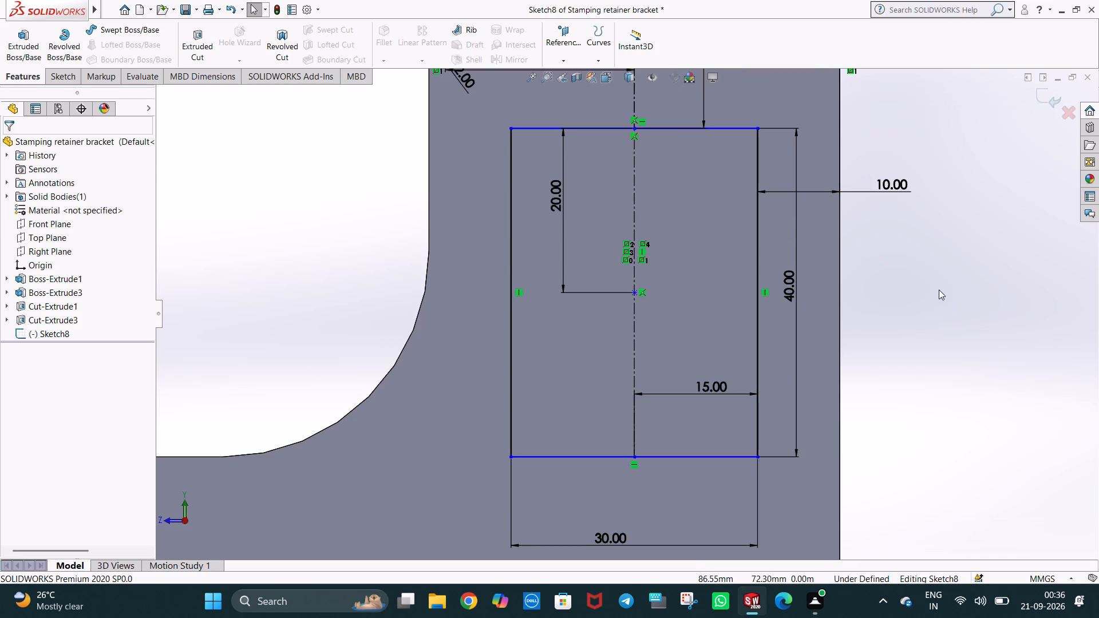
click(939, 290)
key(Escape)
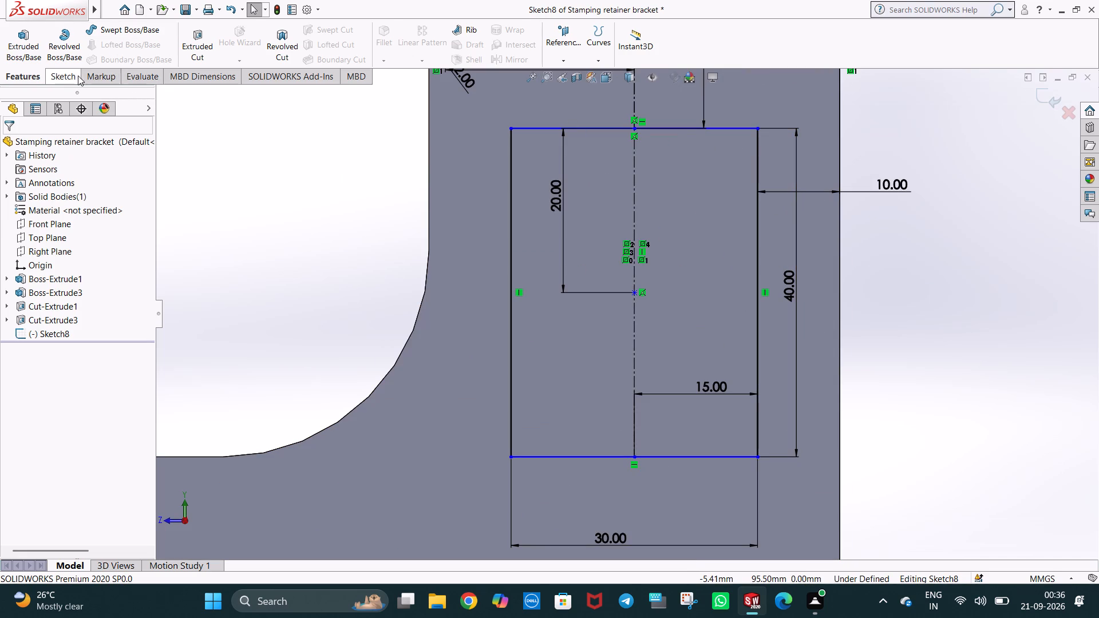
click(72, 77)
click(128, 29)
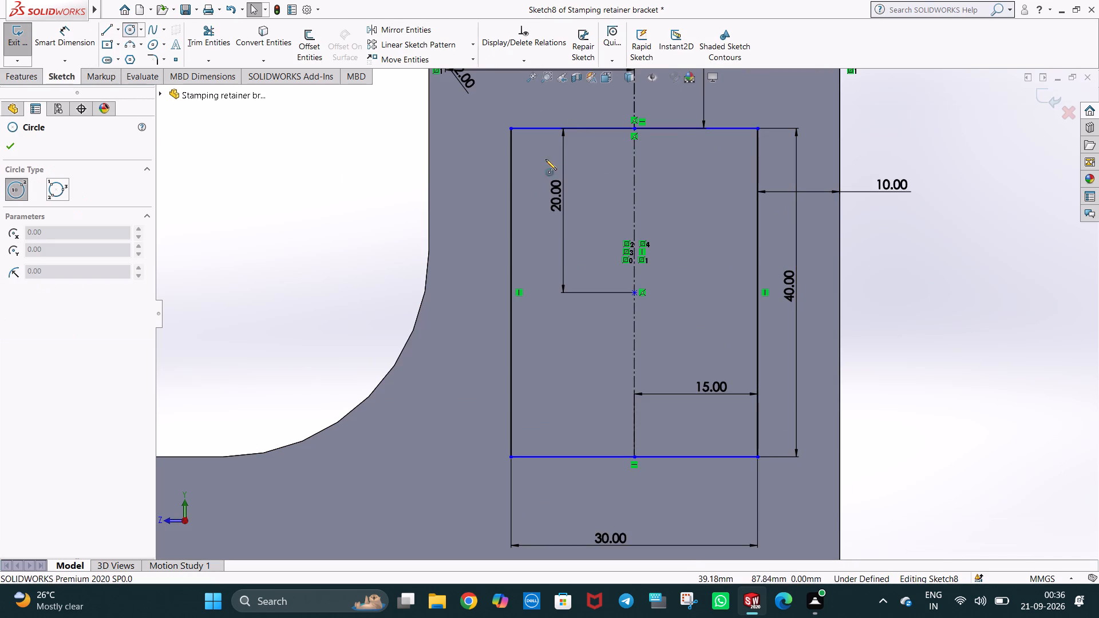
click(534, 153)
click(539, 167)
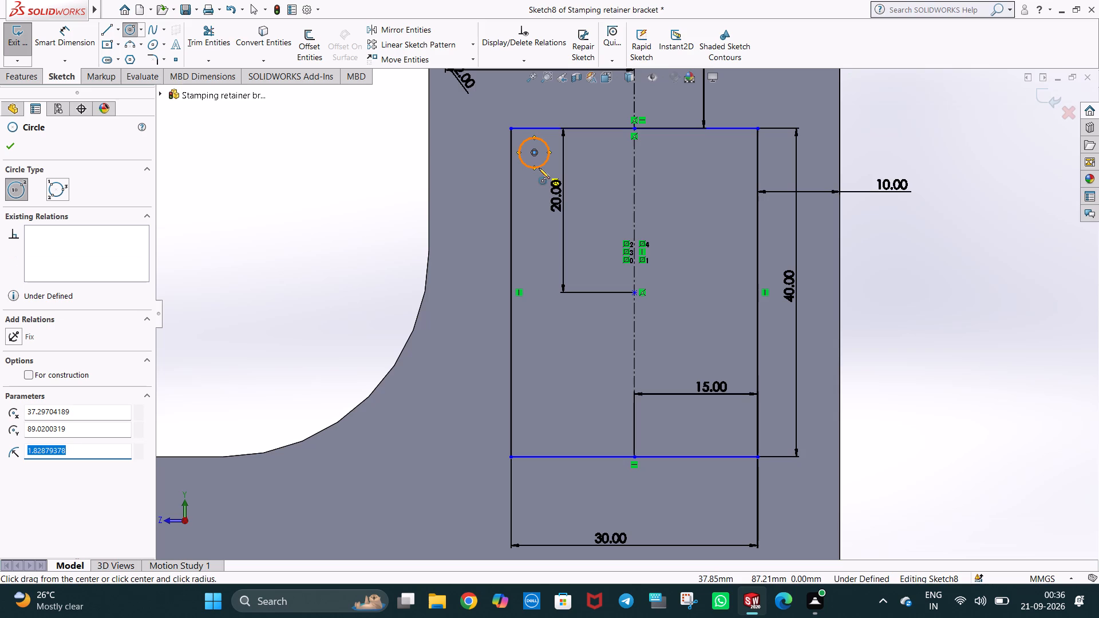
key(2)
key(Return)
key(Escape)
key(Escape)
click(881, 267)
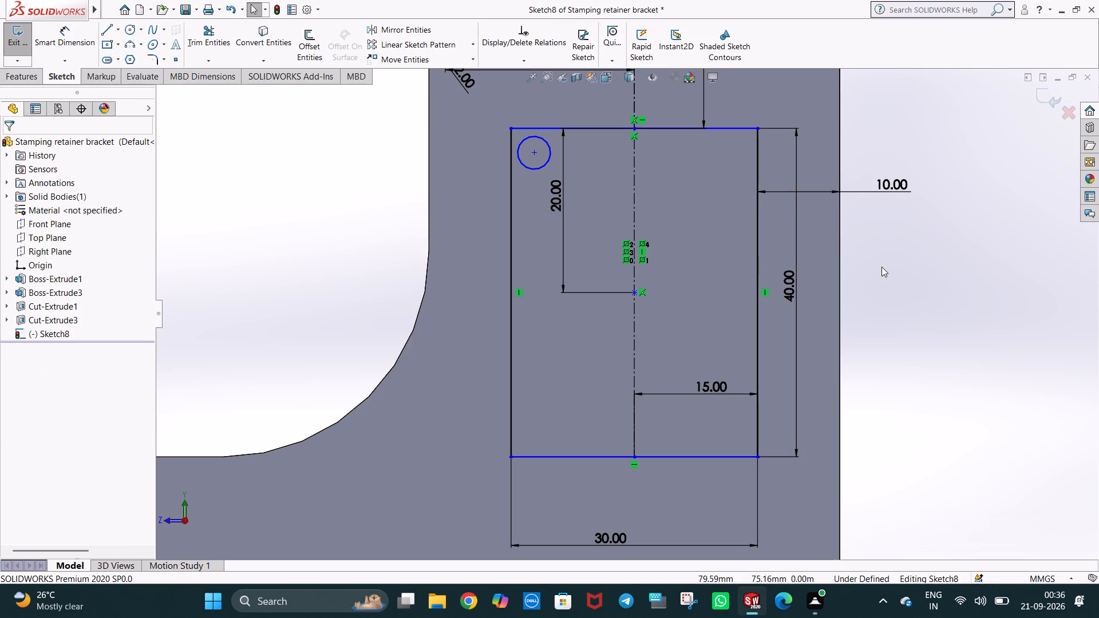
Make the circle tangent to the window's top line and to the adjacent vertical side line.
ctrl+click(543, 136)
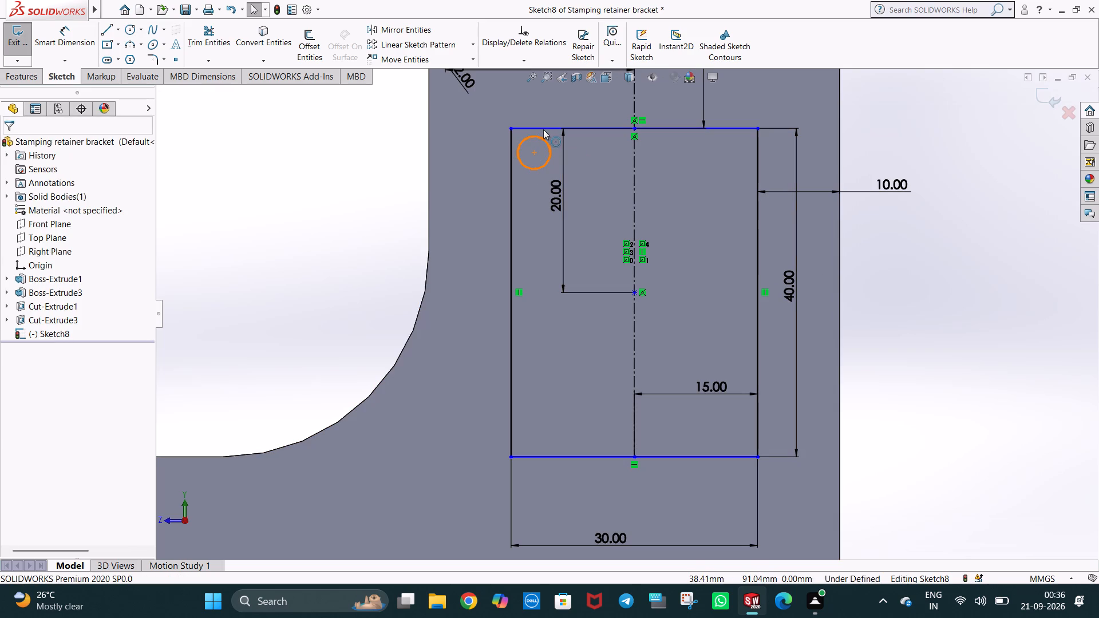
ctrl+click(543, 129)
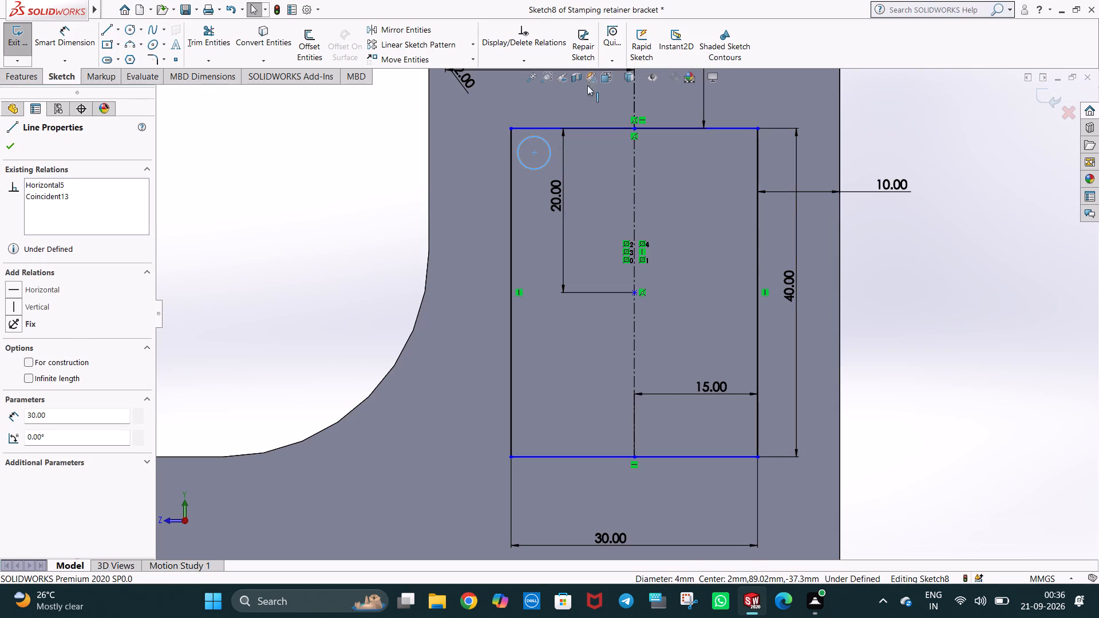
ctrl+click(45, 351)
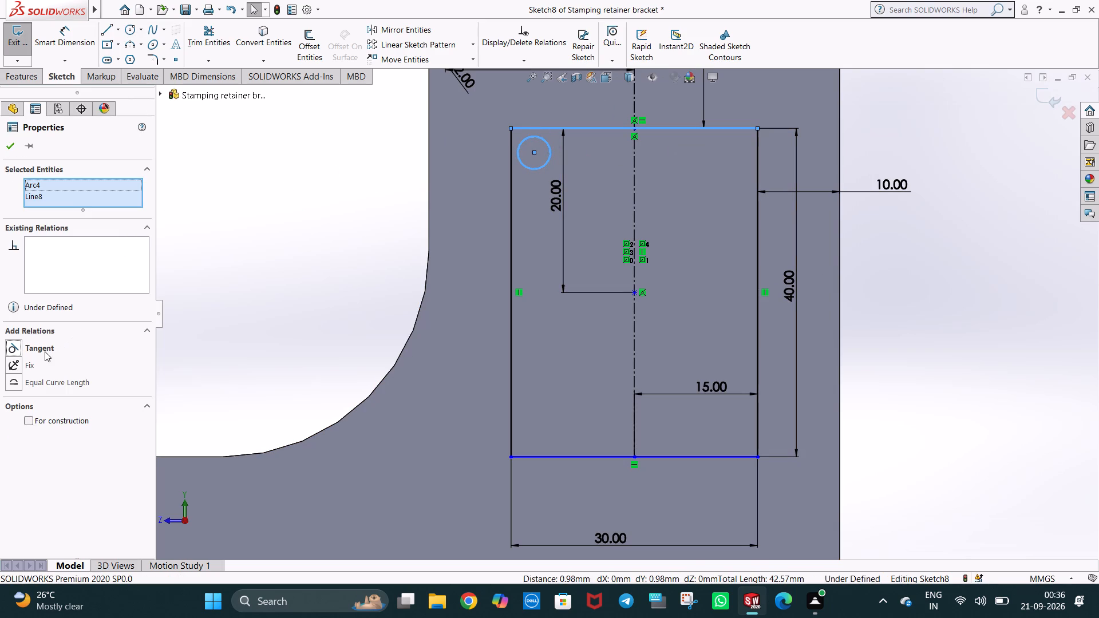
click(376, 193)
ctrl+click(522, 154)
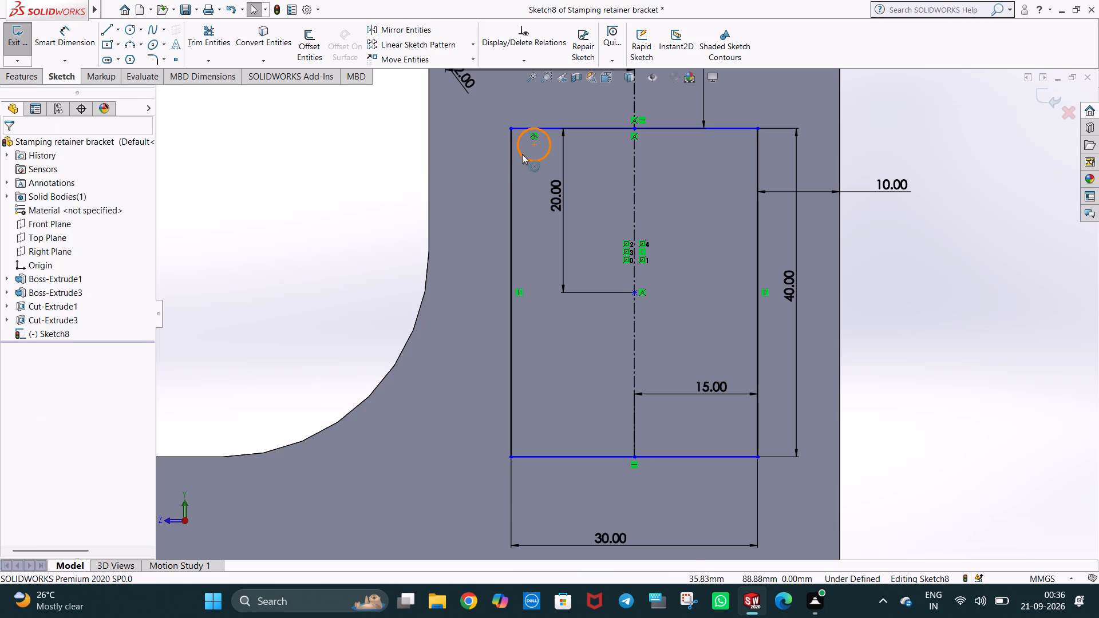
ctrl+click(510, 156)
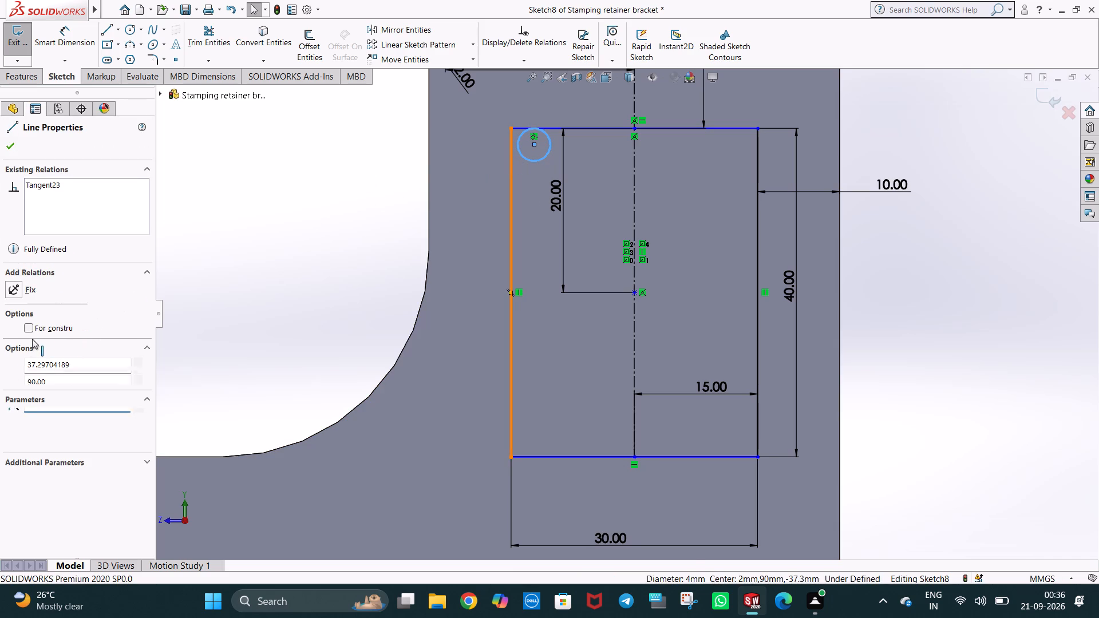
ctrl+click(41, 348)
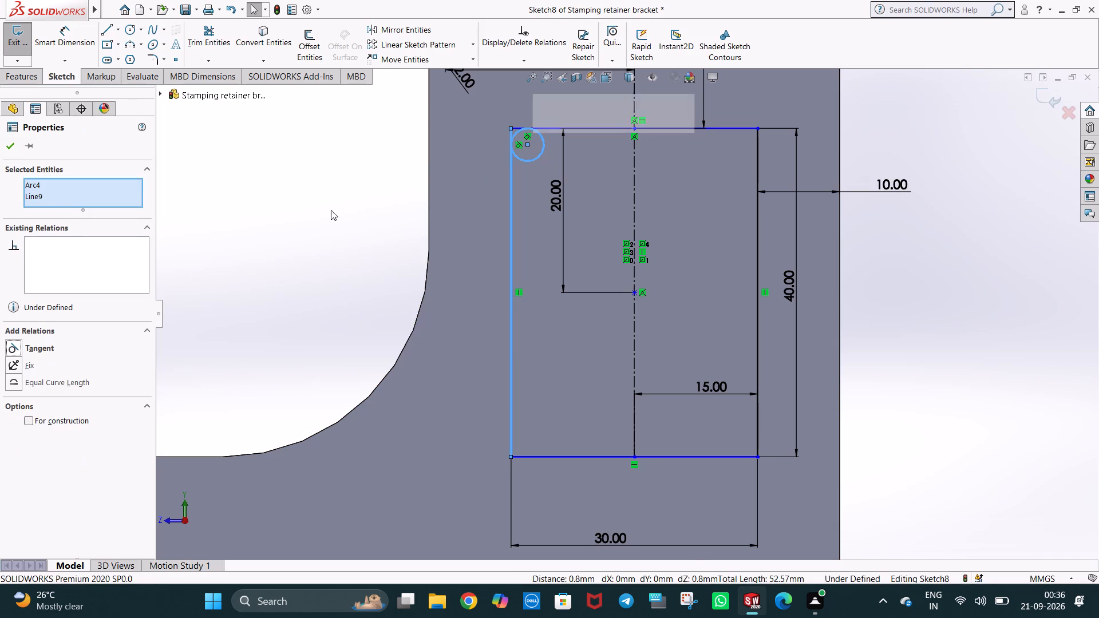
click(359, 195)
Trim the circle's inner portion and the corner line ends beyond it, leaving a rounded window corner.
click(204, 35)
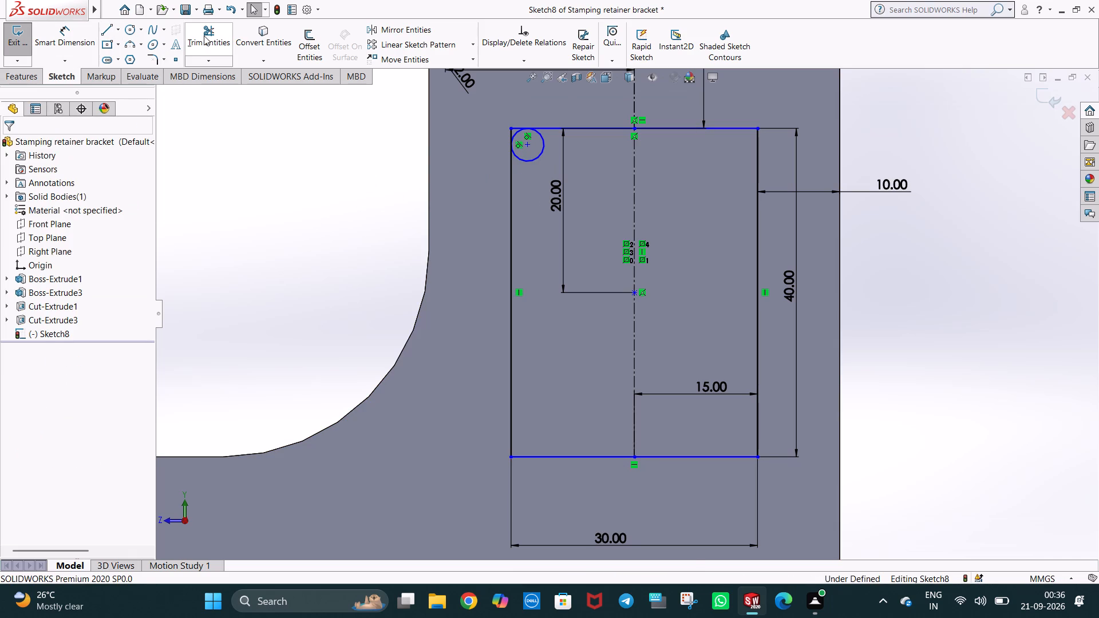
drag(546, 163, 535, 150)
scroll(533, 131, down, 3)
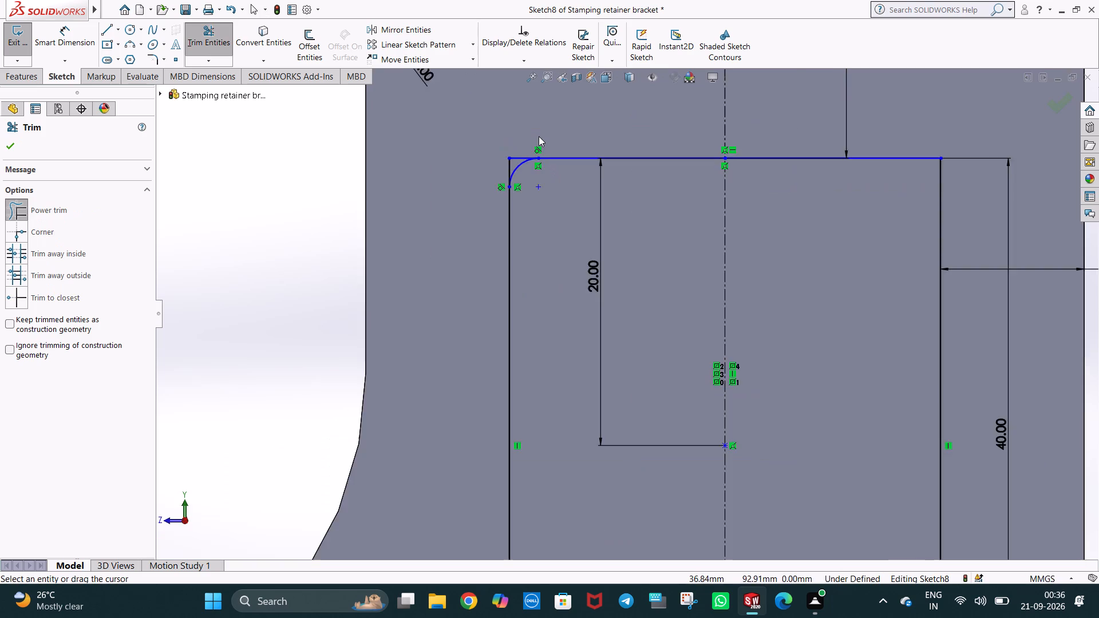
scroll(539, 136, down, 2)
drag(523, 171, 497, 206)
scroll(580, 196, up, 4)
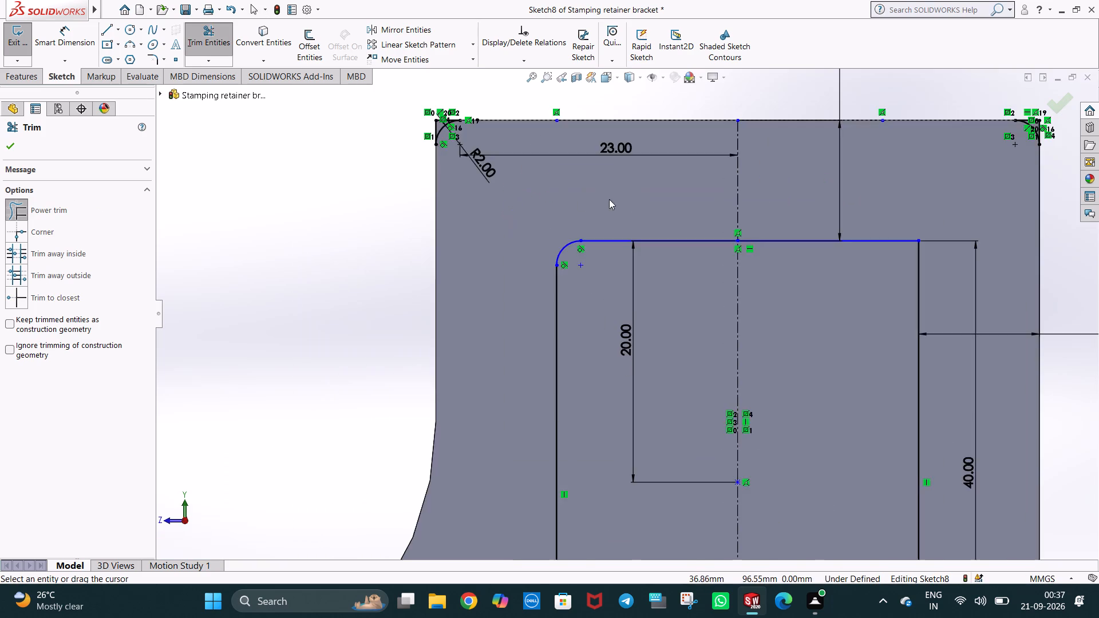
scroll(609, 199, up, 3)
key(Escape)
key(Escape)
click(934, 210)
scroll(824, 352, up, 2)
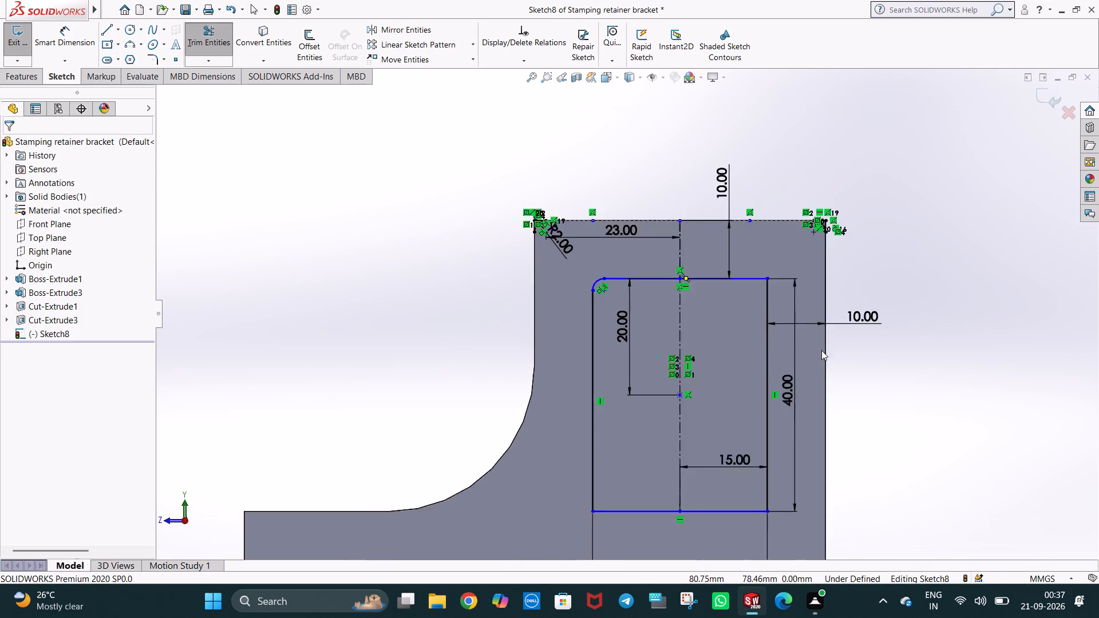
scroll(750, 358, down, 1)
key(Escape)
click(325, 177)
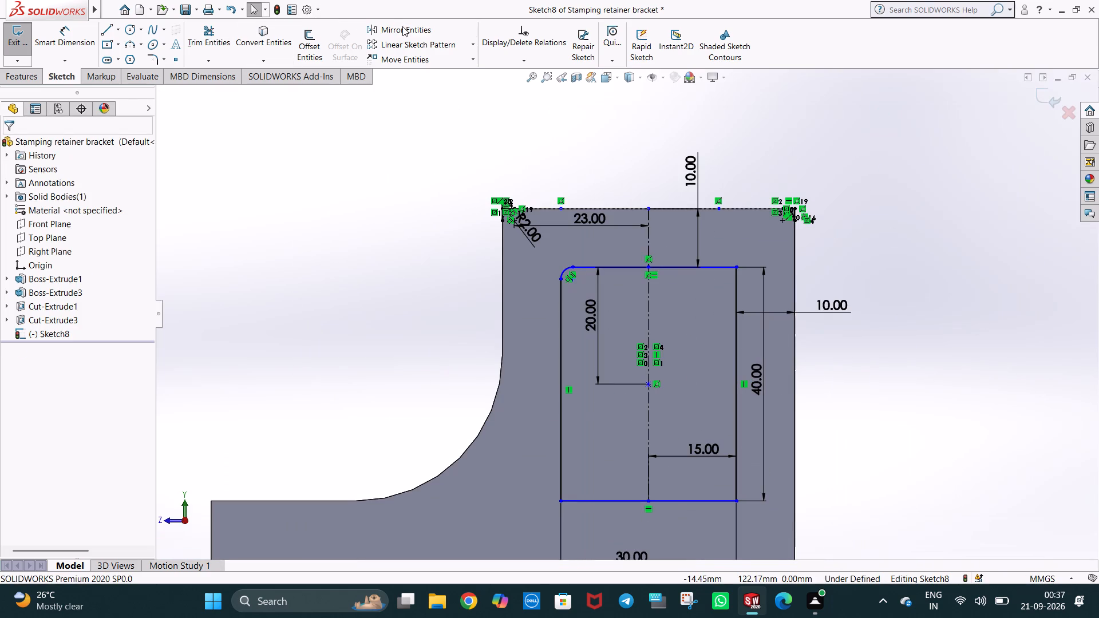
Mirror the window's corner arc about the vertical centreline.
click(402, 26)
click(566, 267)
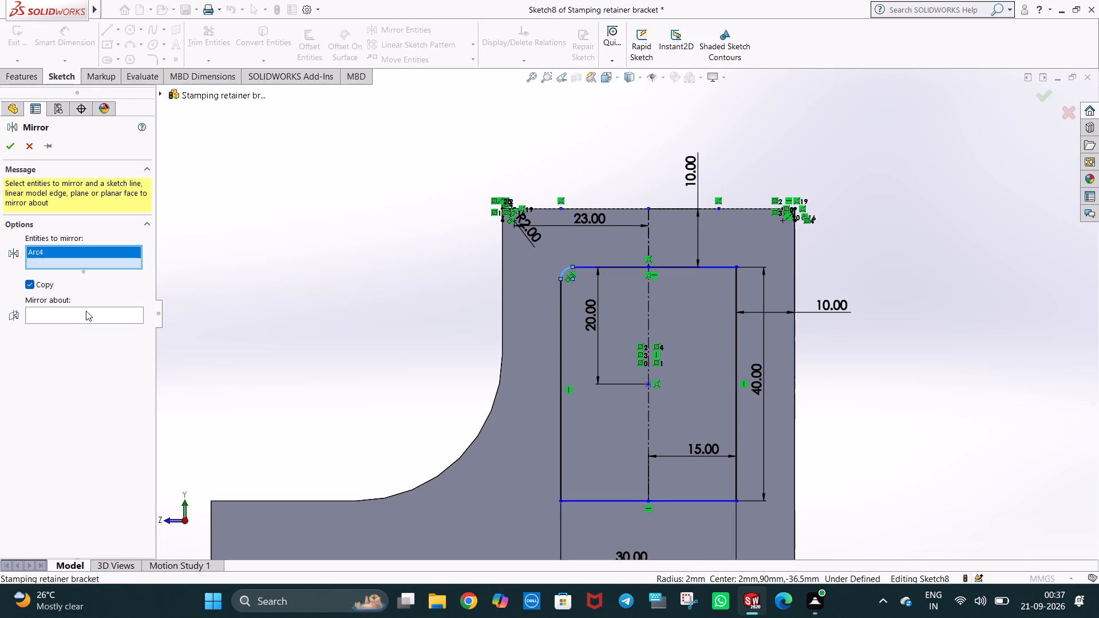
click(91, 312)
click(647, 306)
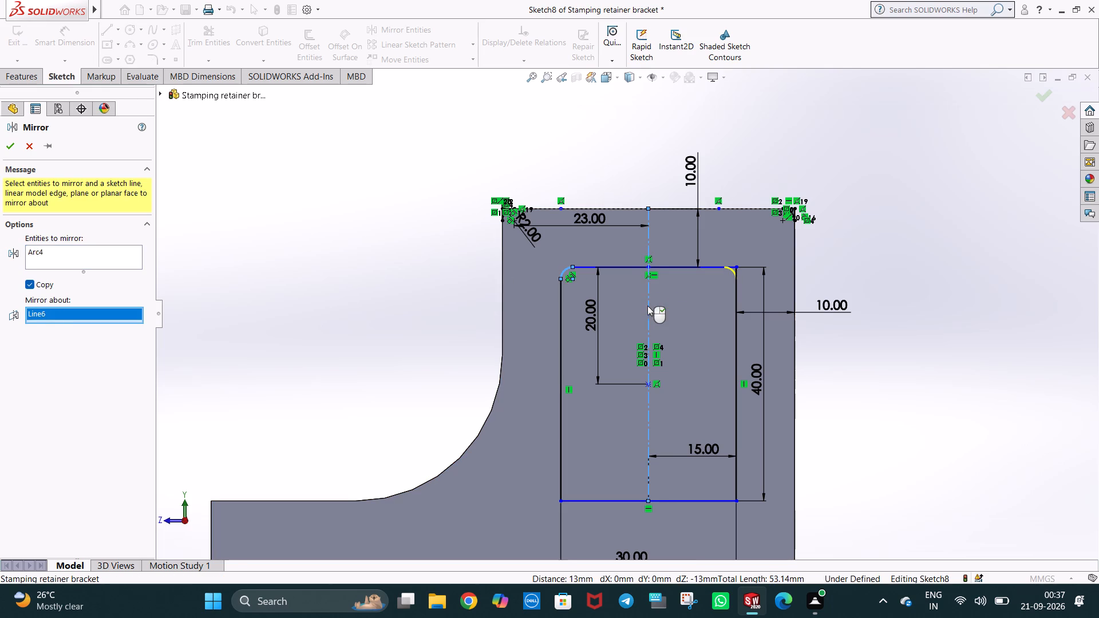
right_click(647, 306)
Trim the top and side line ends that extend past the mirrored arc at the window's other upper corner.
scroll(847, 243, down, 3)
scroll(610, 291, down, 2)
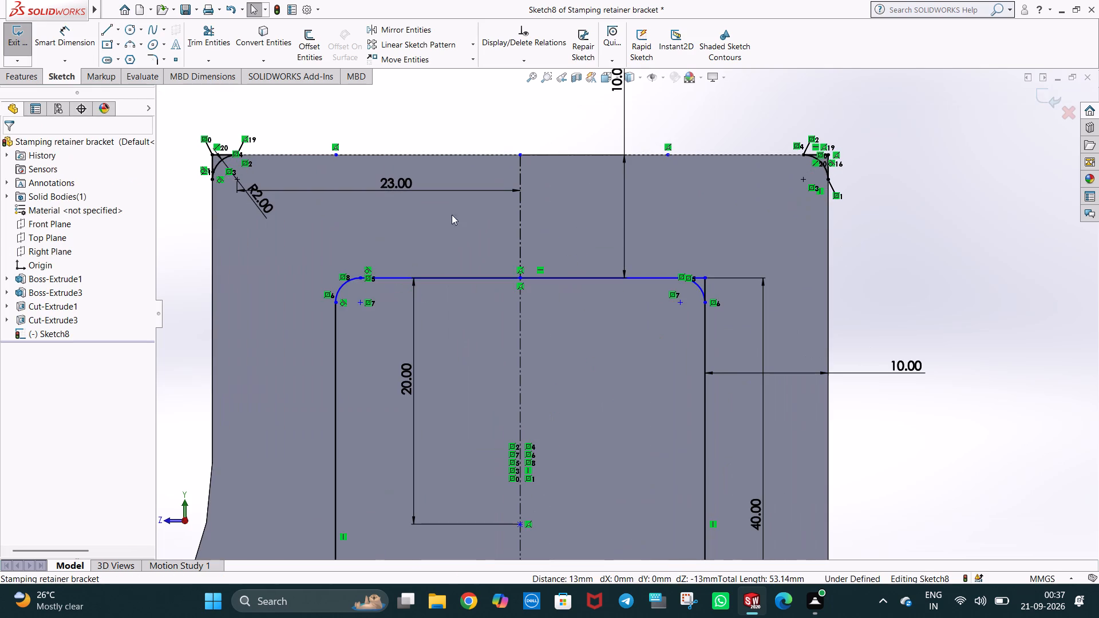
click(203, 40)
scroll(731, 421, down, 3)
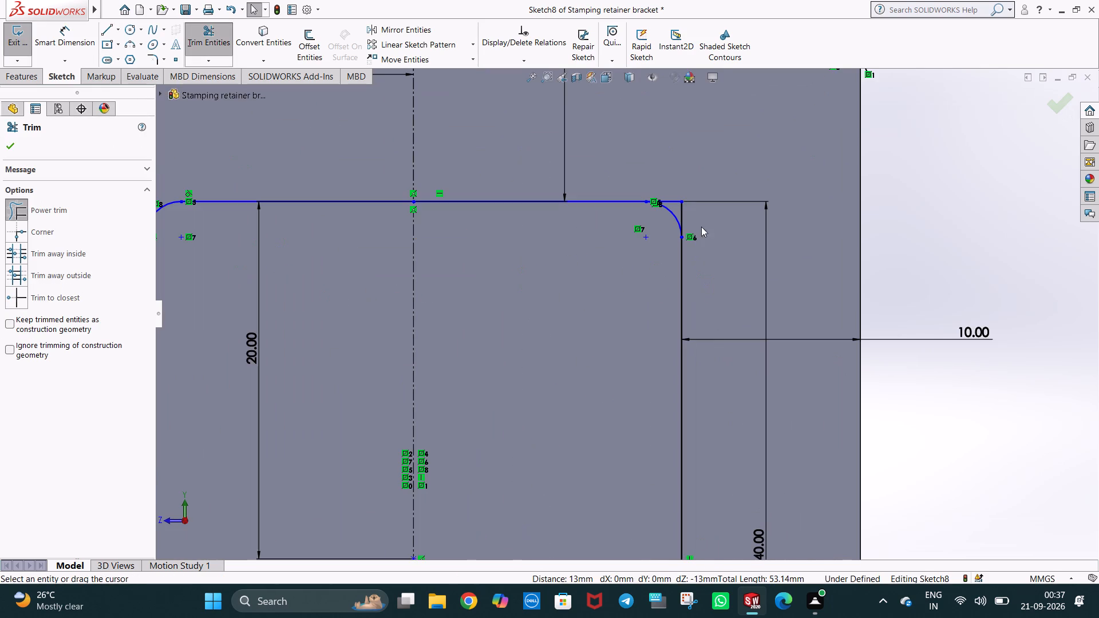
drag(674, 195, 691, 216)
scroll(687, 302, up, 5)
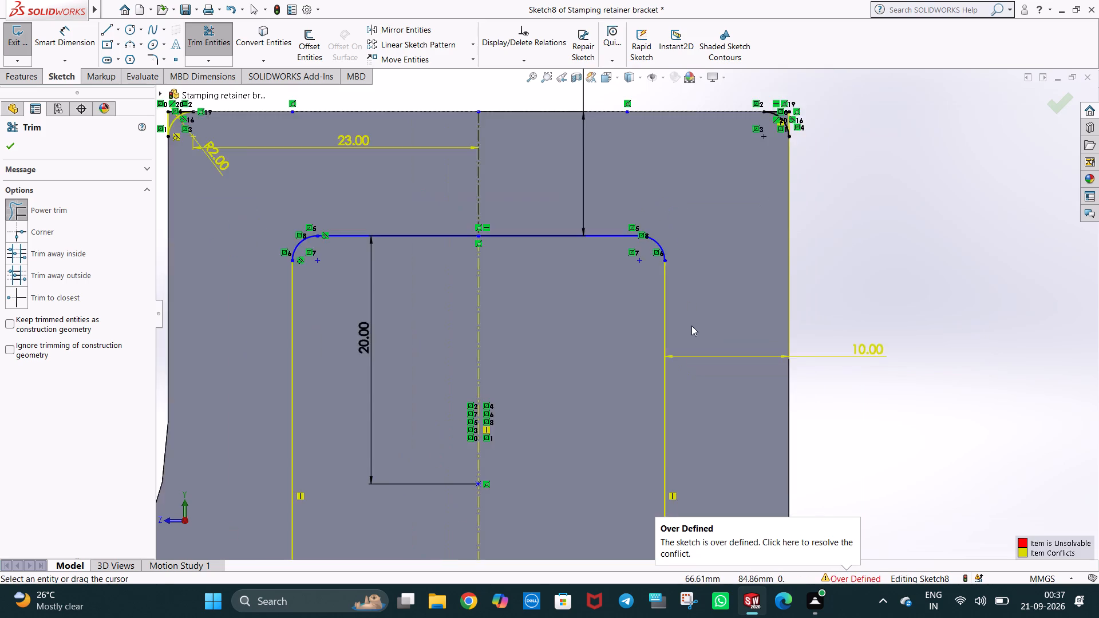
scroll(691, 326, up, 3)
click(782, 309)
key(Escape)
scroll(631, 465, up, 3)
scroll(590, 481, down, 2)
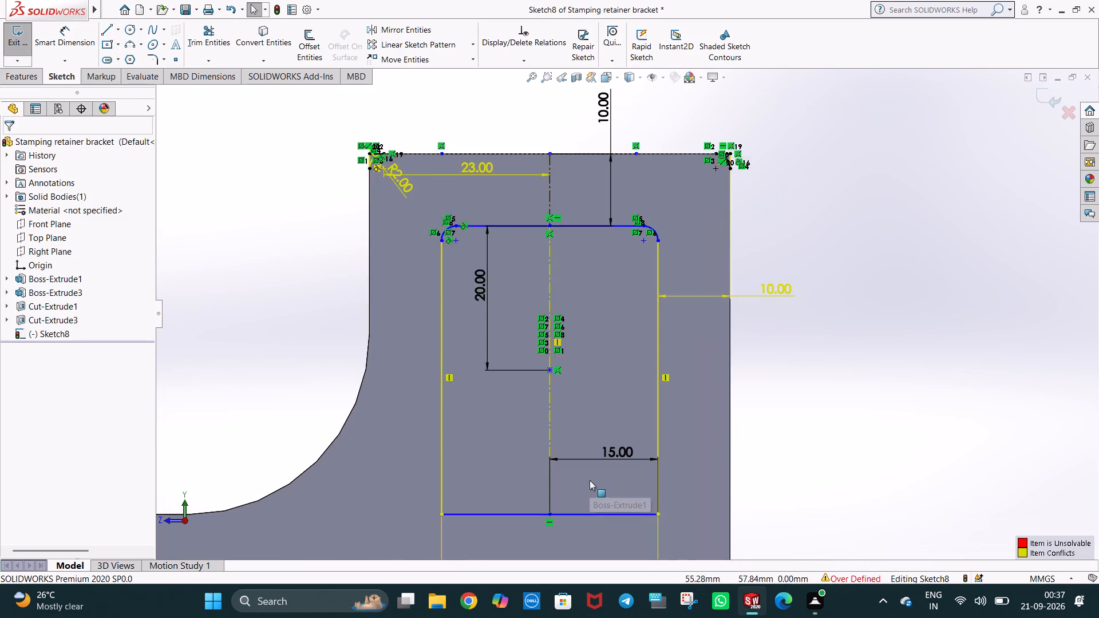
key(Escape)
click(828, 378)
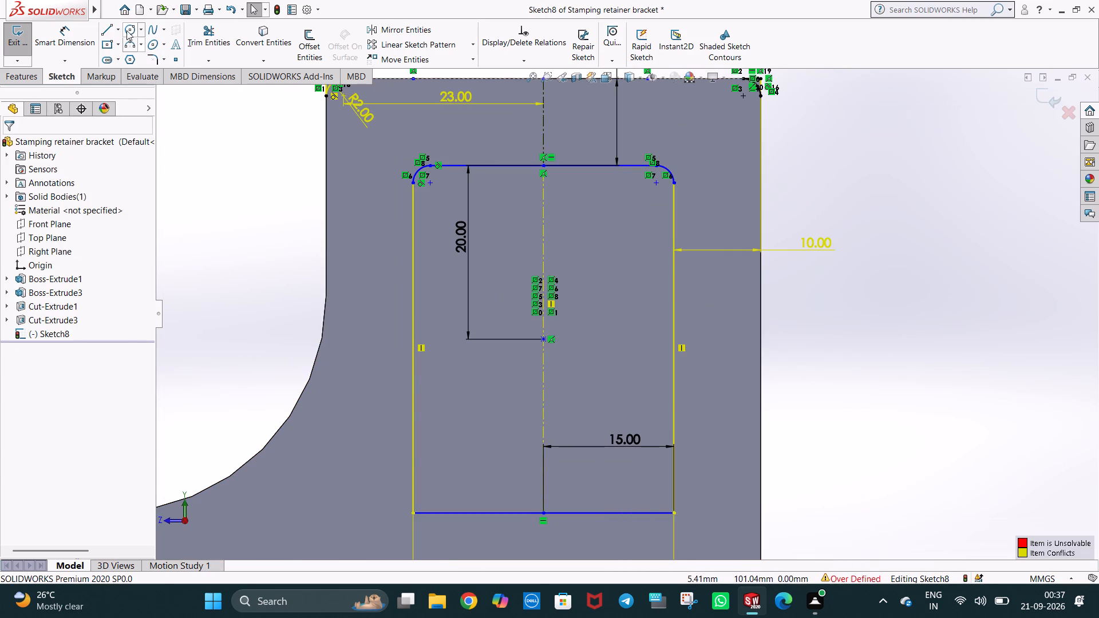
Draw a horizontal centreline about 10 mm long from the window's centre point towards its nearer-flange-edge side.
click(118, 30)
click(128, 60)
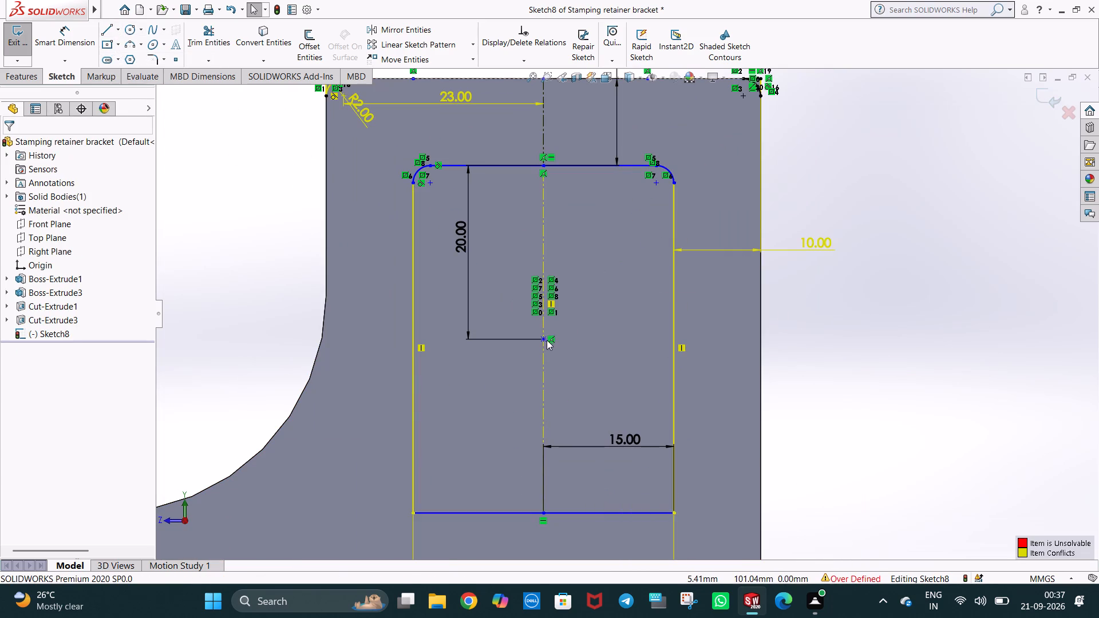
click(543, 339)
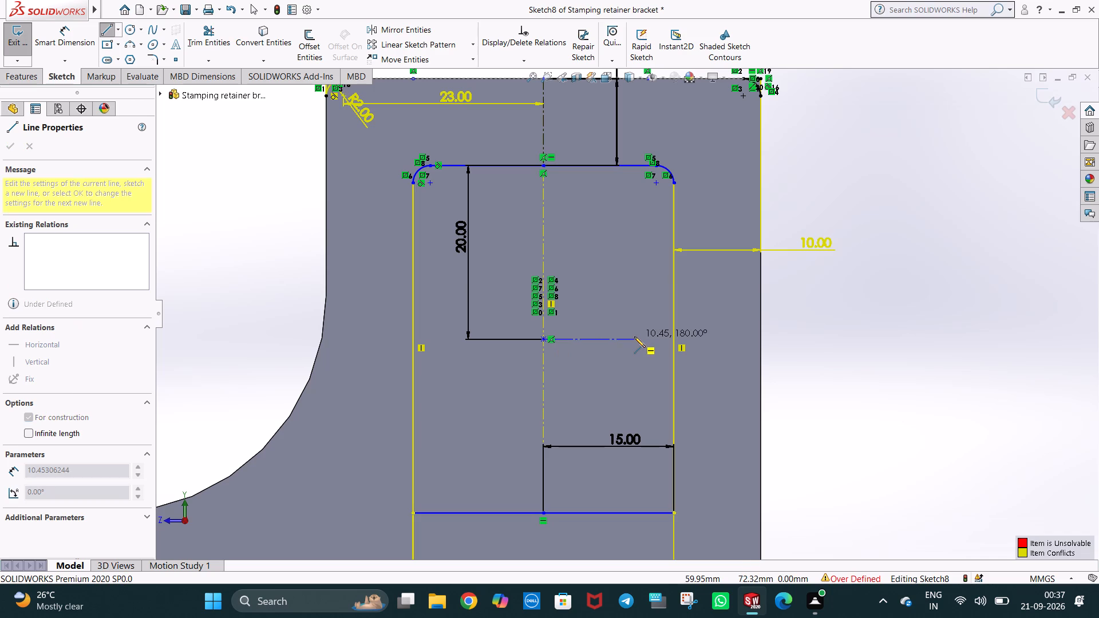
click(634, 336)
key(Escape)
key(Escape)
key(Escape)
click(867, 318)
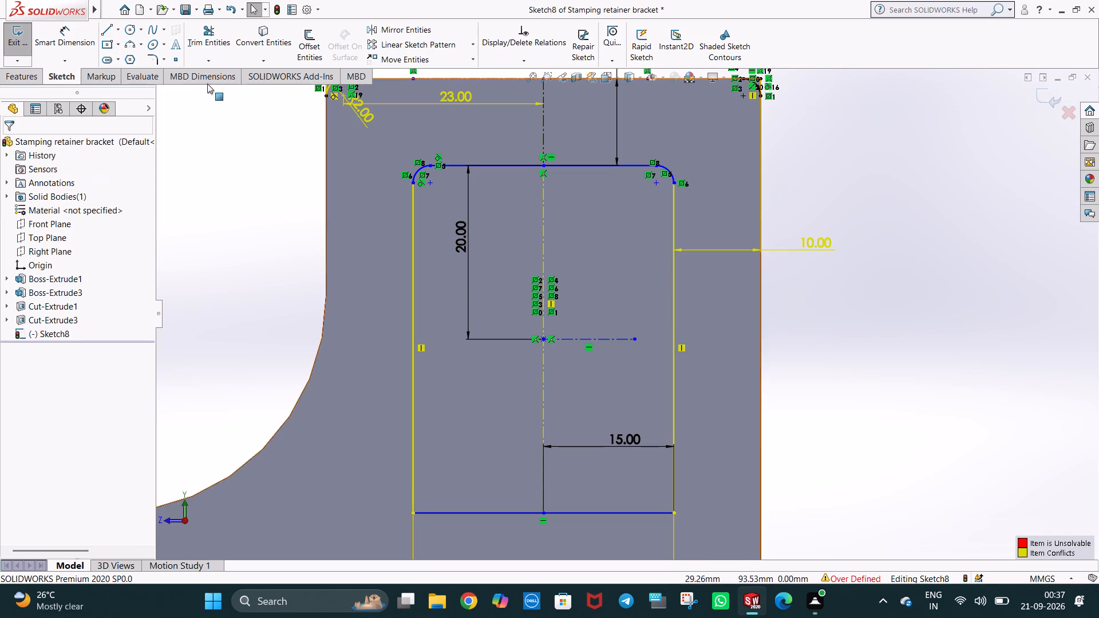
Mirror the window's two upper corner arcs about the horizontal centreline to create the lower corner arcs.
click(404, 35)
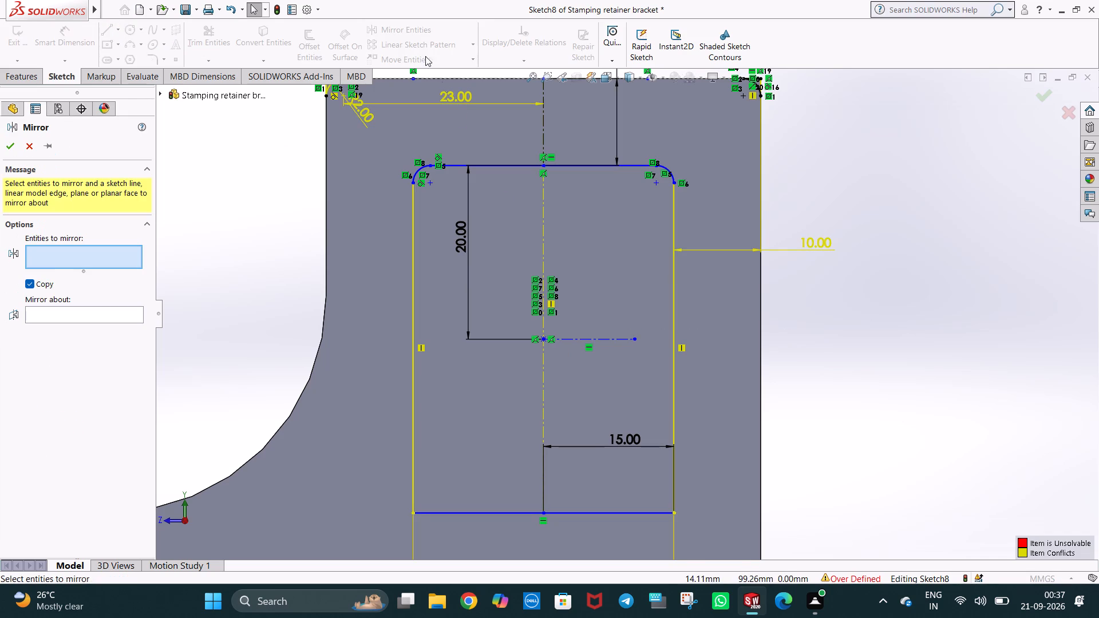
click(425, 165)
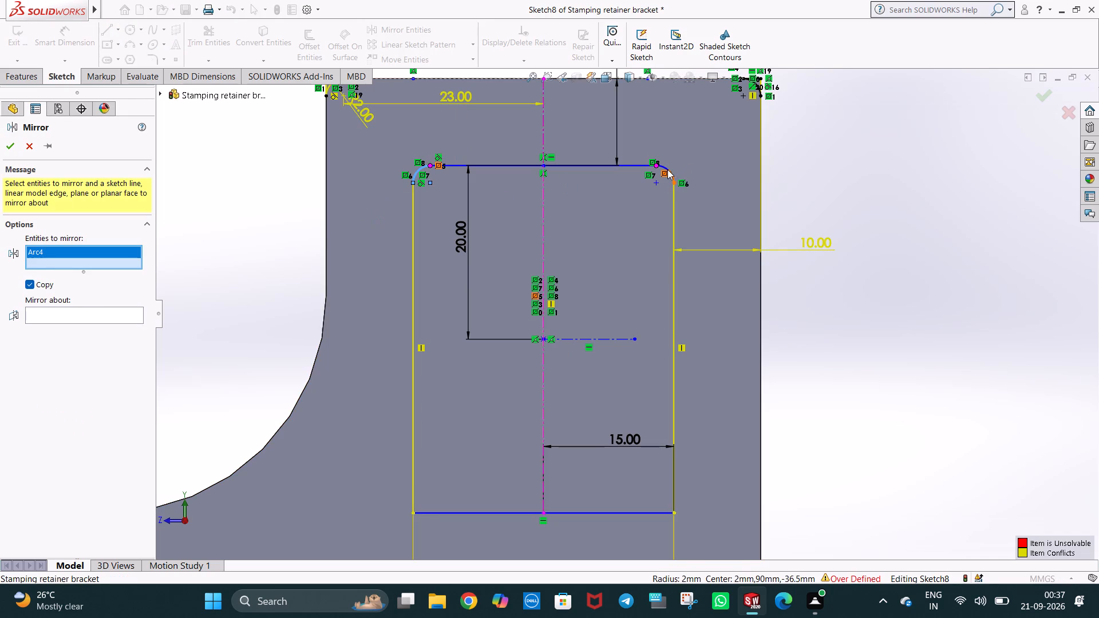
click(667, 169)
scroll(545, 176, down, 1)
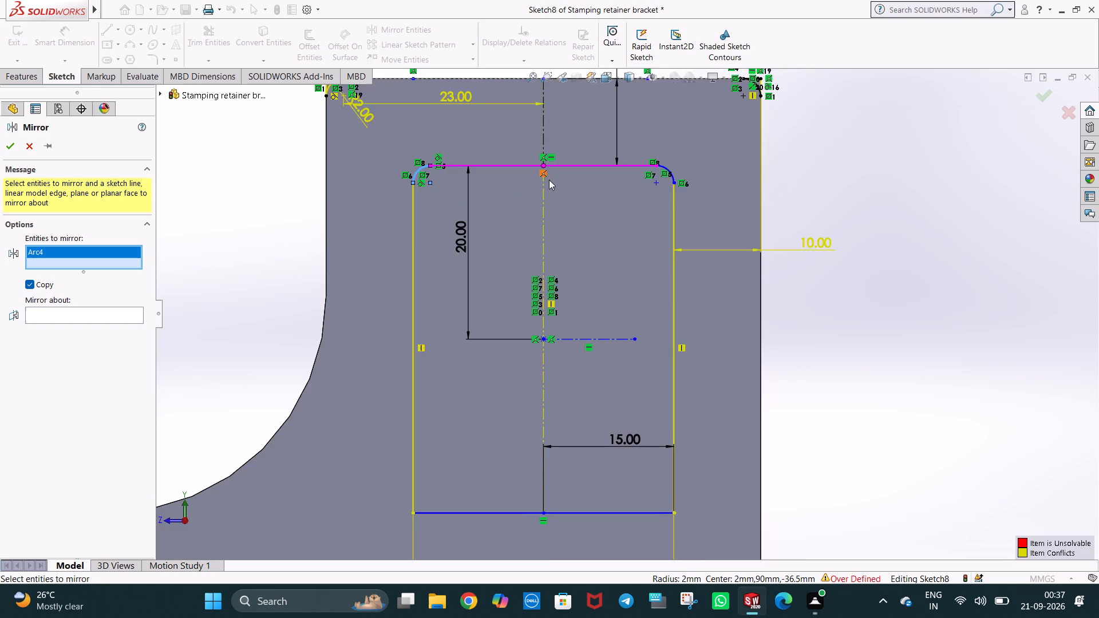
click(701, 179)
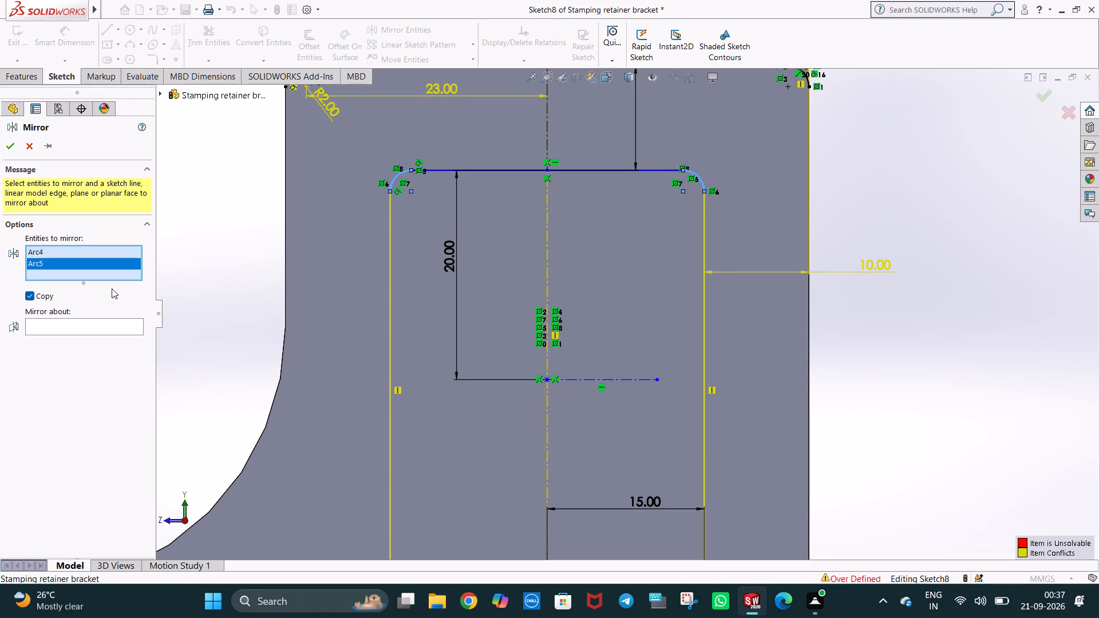
click(84, 321)
click(570, 379)
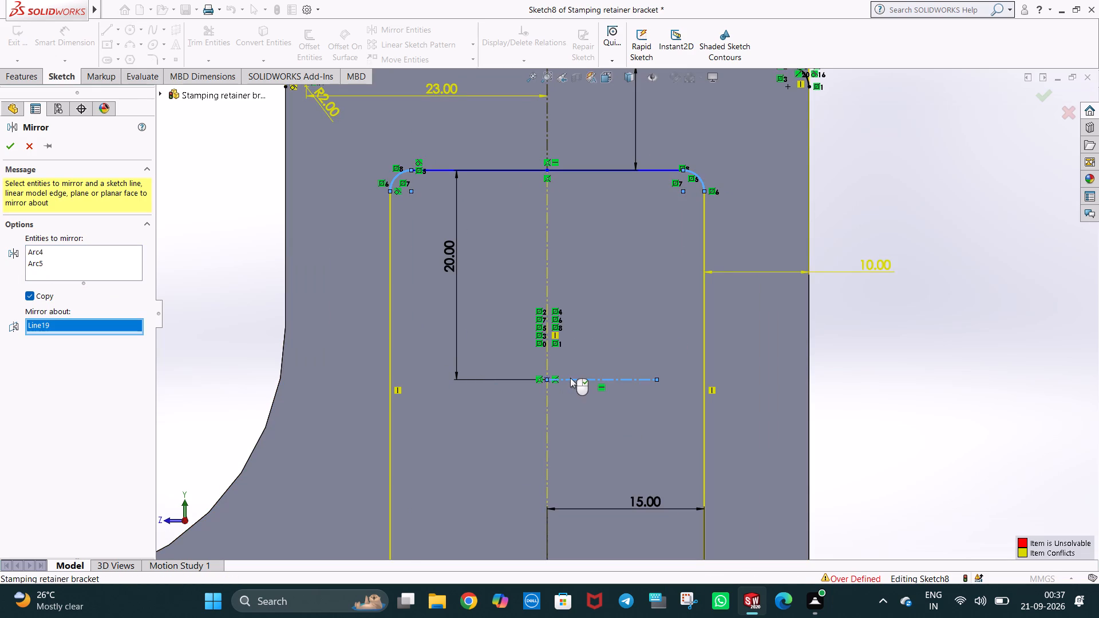
right_click(570, 377)
scroll(575, 378, up, 4)
scroll(585, 416, down, 3)
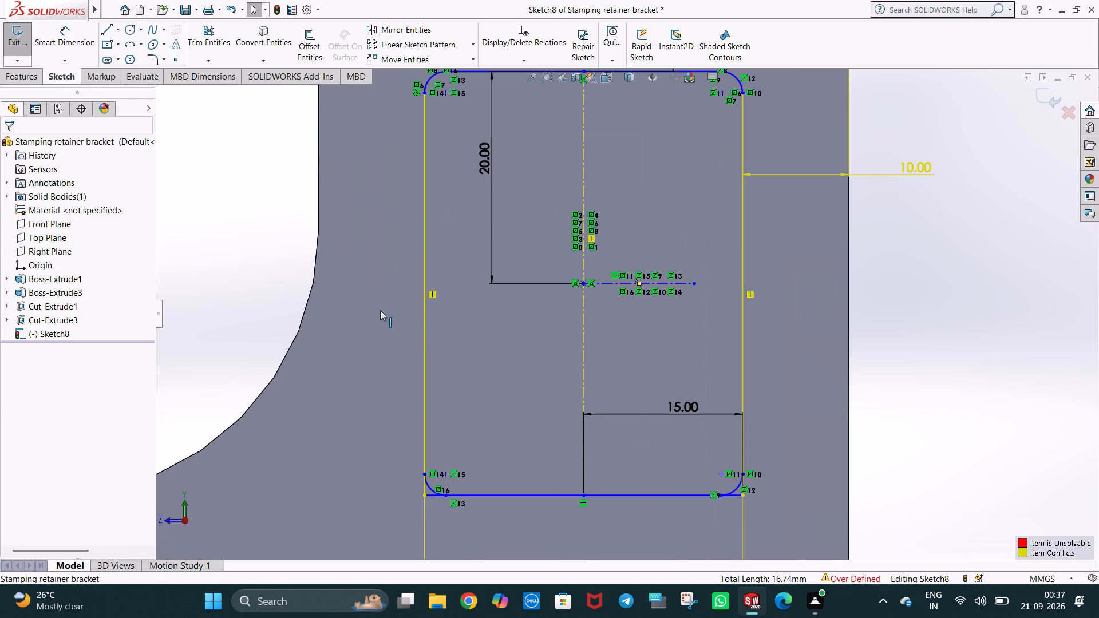
Trim the side and bottom line ends that extend past the arcs at both lower corners of the window.
click(247, 139)
click(194, 38)
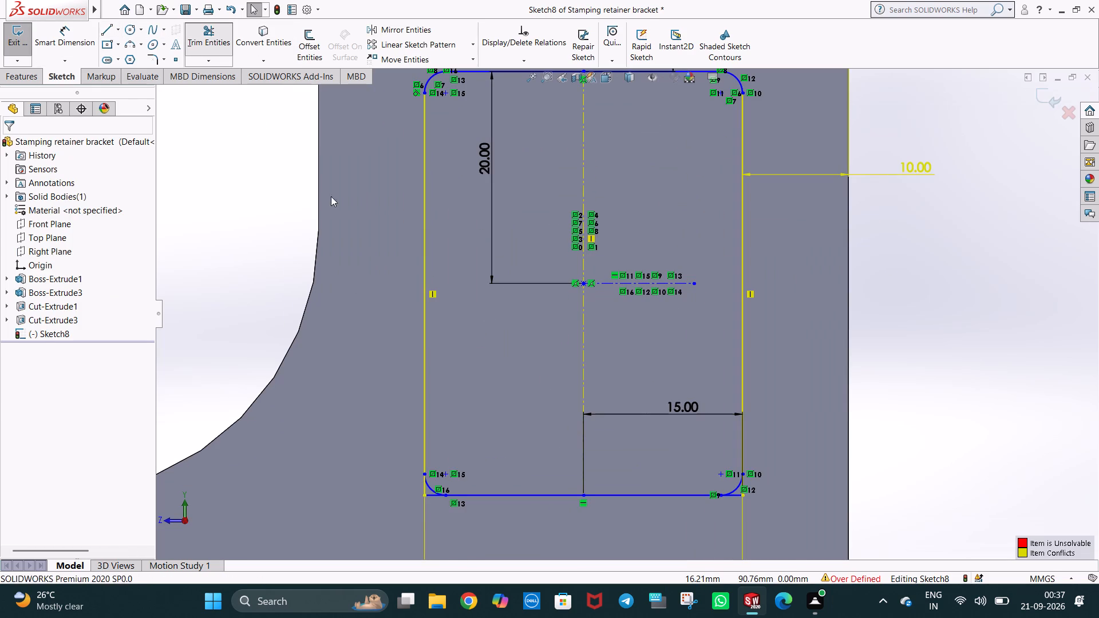
scroll(482, 307, up, 2)
scroll(542, 419, up, 1)
scroll(538, 434, down, 4)
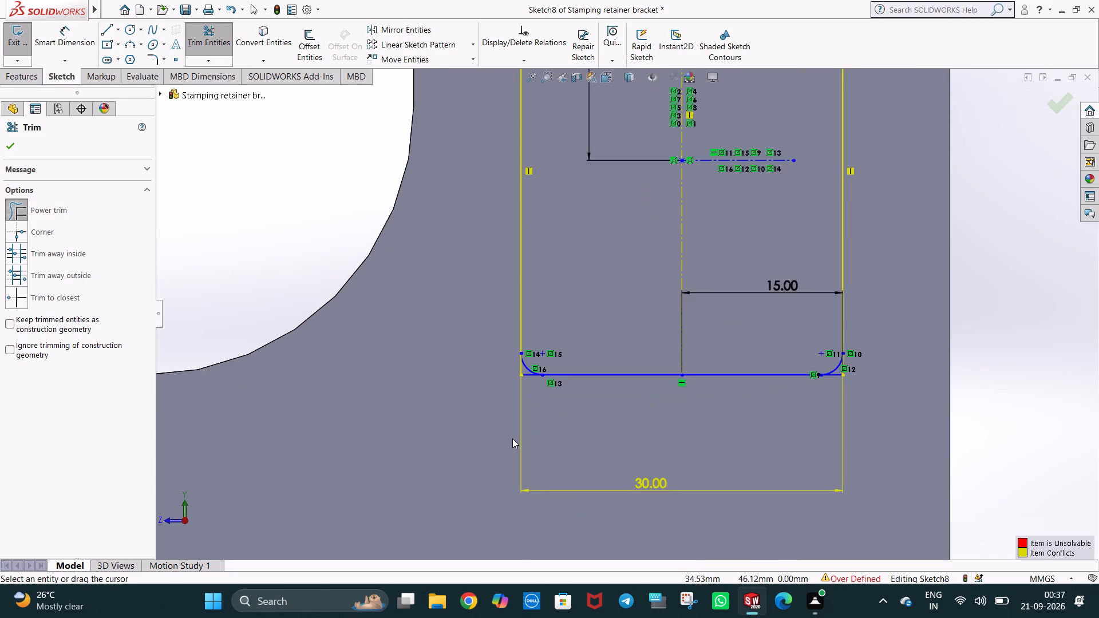
scroll(512, 431, down, 3)
drag(518, 333, 551, 341)
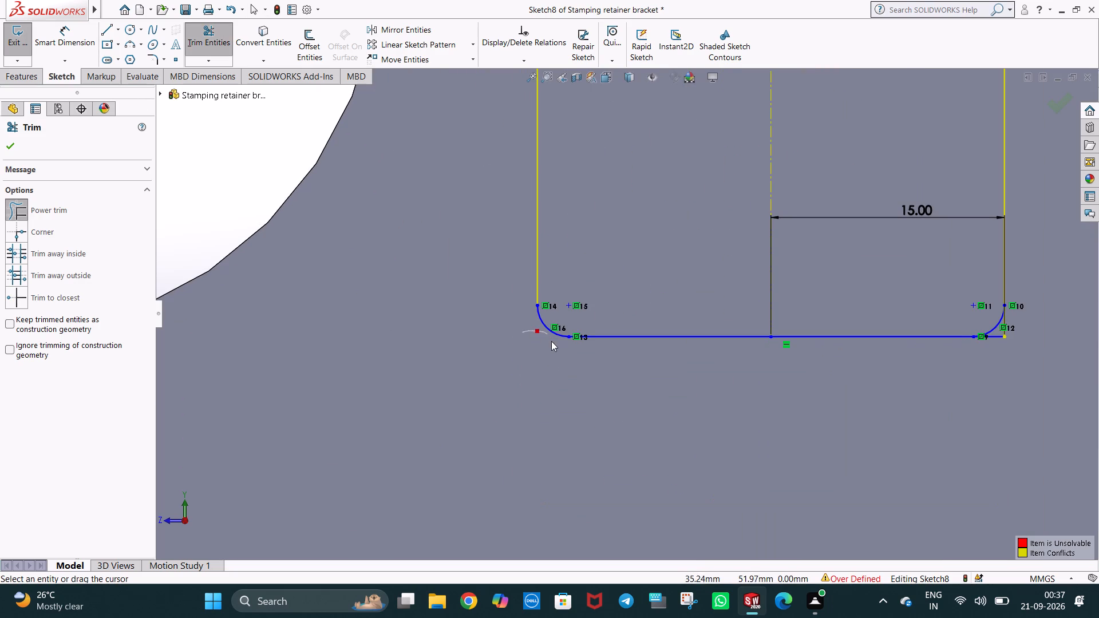
drag(551, 341, 559, 346)
scroll(1025, 355, down, 1)
drag(1003, 315, 959, 335)
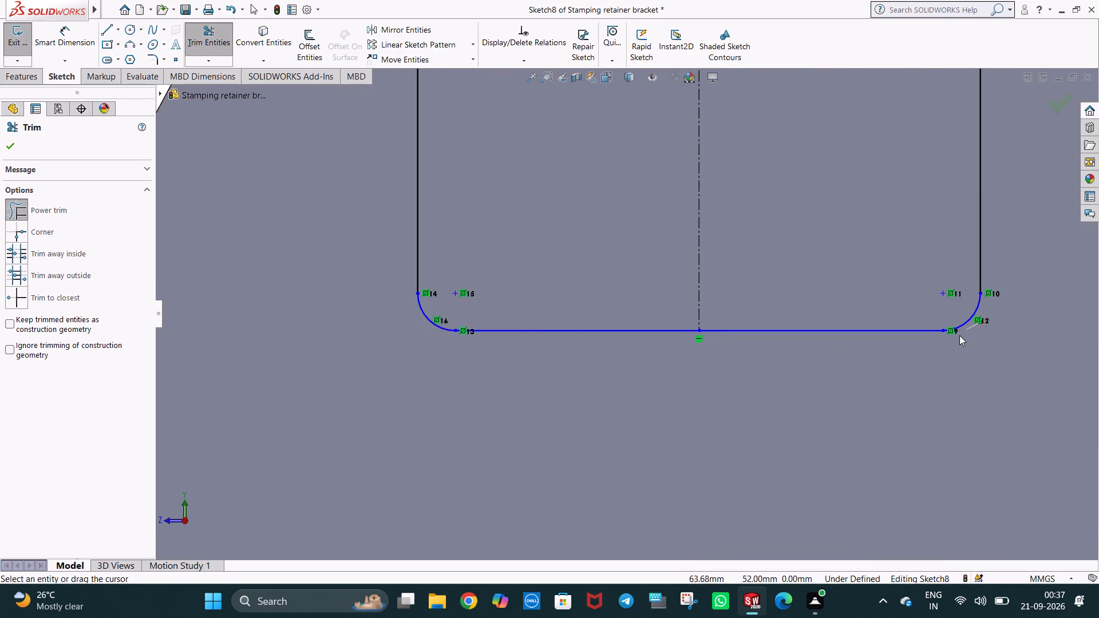
drag(959, 335, 959, 335)
scroll(961, 336, up, 9)
scroll(691, 178, down, 1)
key(Escape)
key(Escape)
key(Escape)
Dimension the radius of the window's lower corner arc on the side nearer the flange's large curved edge.
click(66, 37)
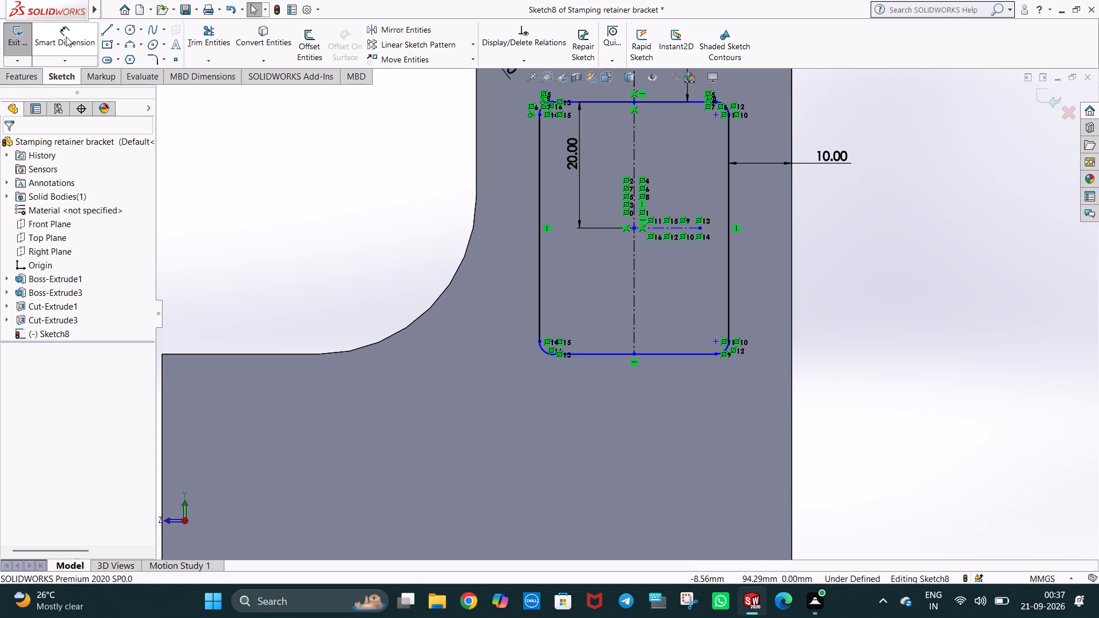
click(543, 351)
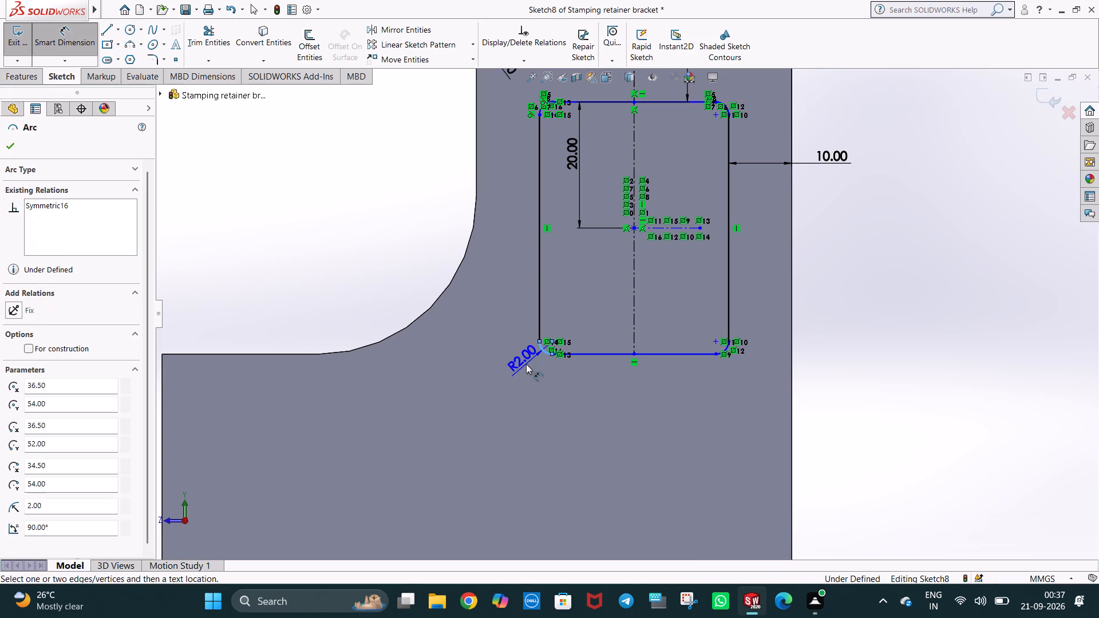
click(526, 365)
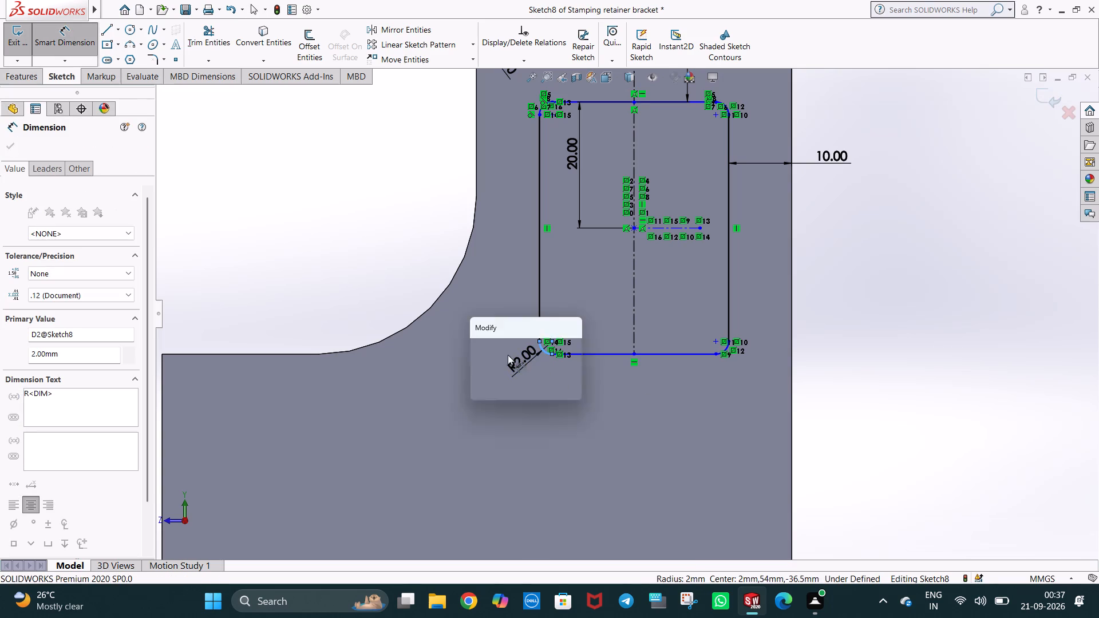
click(479, 346)
click(899, 340)
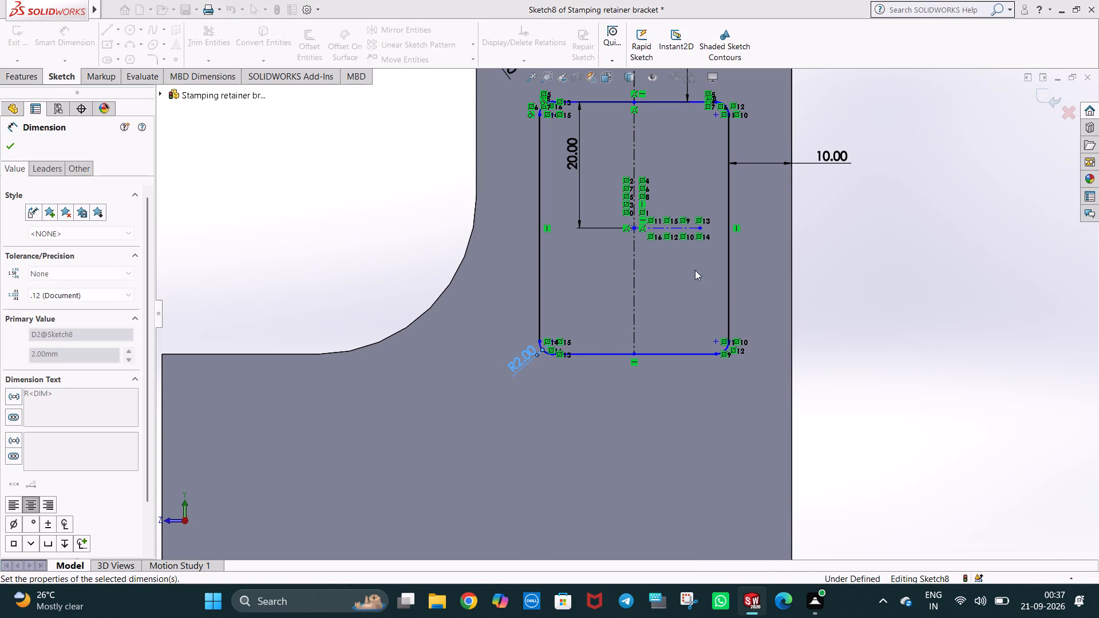
Dimension the vertical distance from that lower corner arc's centre to the origin.
scroll(641, 238, up, 1)
scroll(647, 338, down, 3)
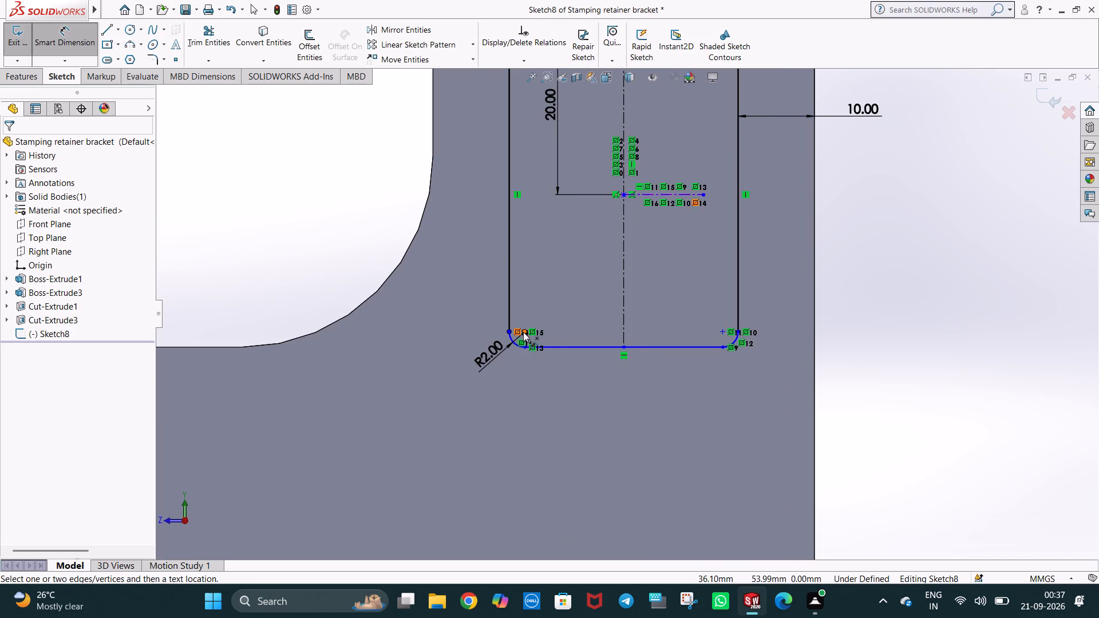
click(524, 332)
scroll(604, 234, up, 7)
scroll(619, 272, down, 1)
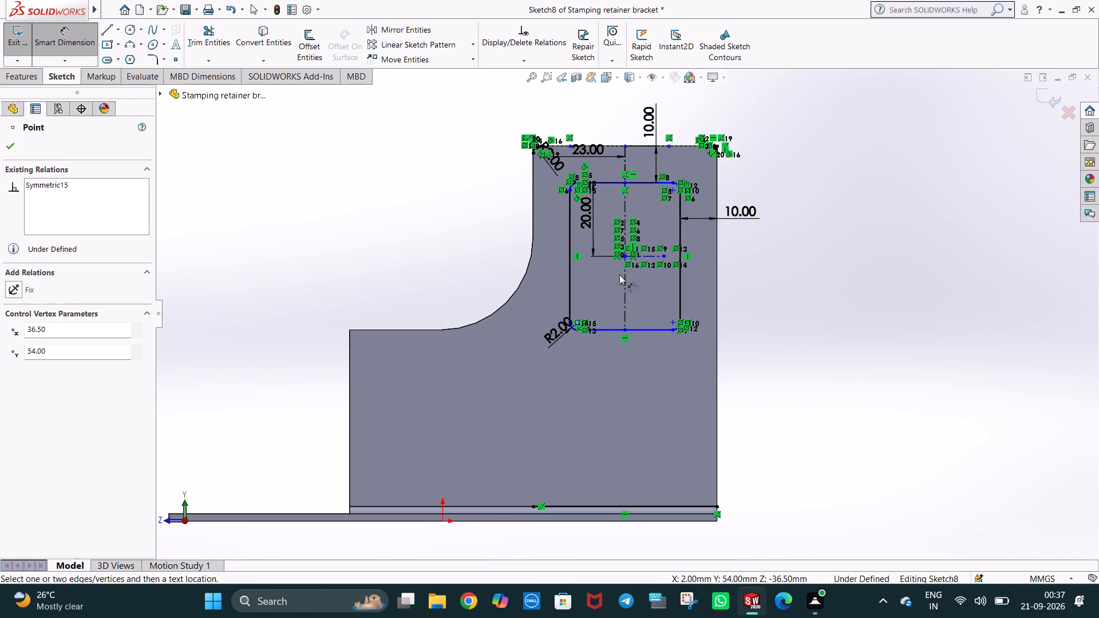
scroll(619, 275, down, 1)
scroll(595, 392, up, 2)
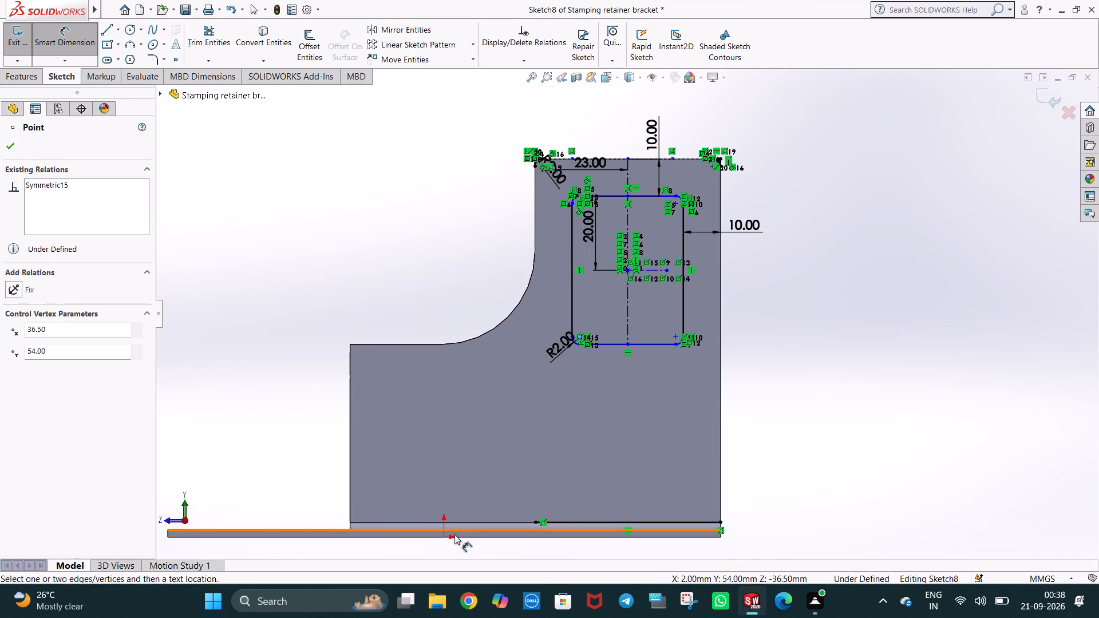
click(444, 537)
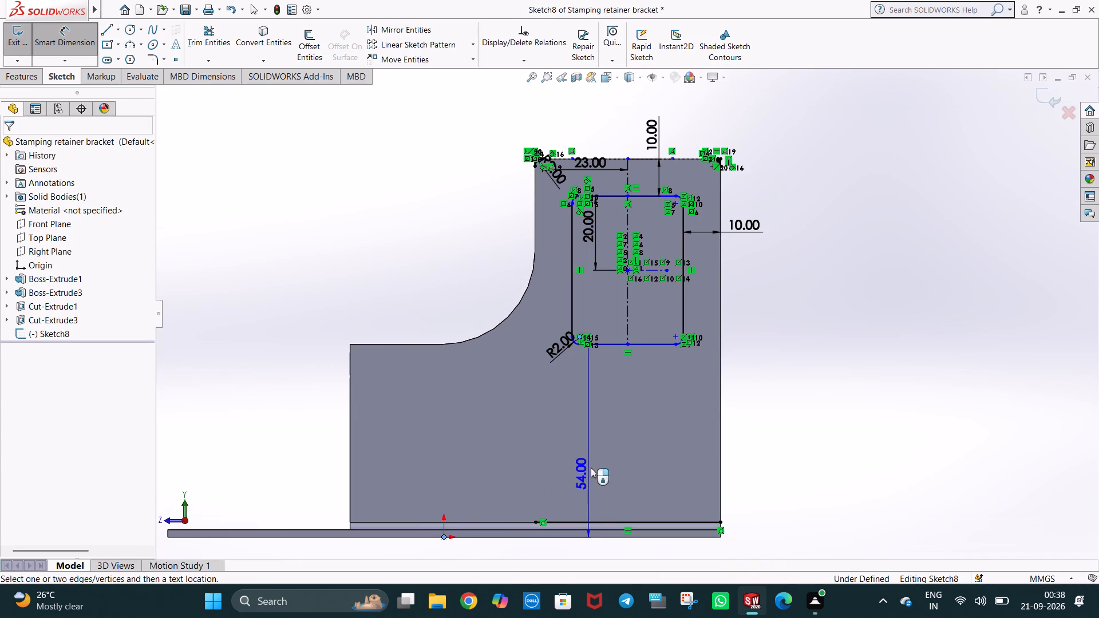
click(594, 435)
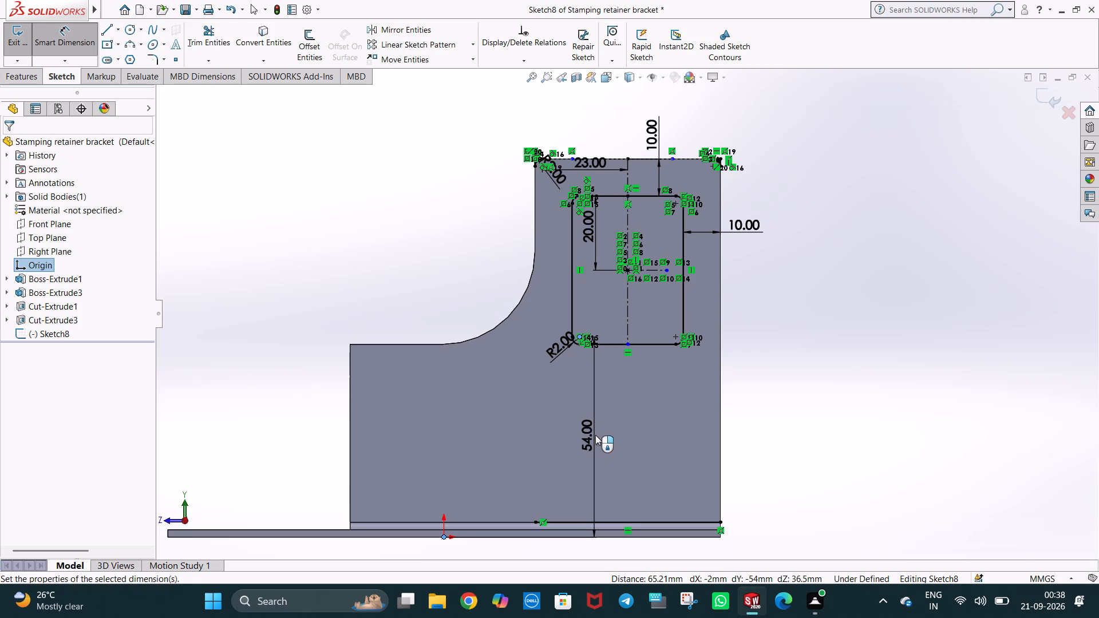
click(548, 414)
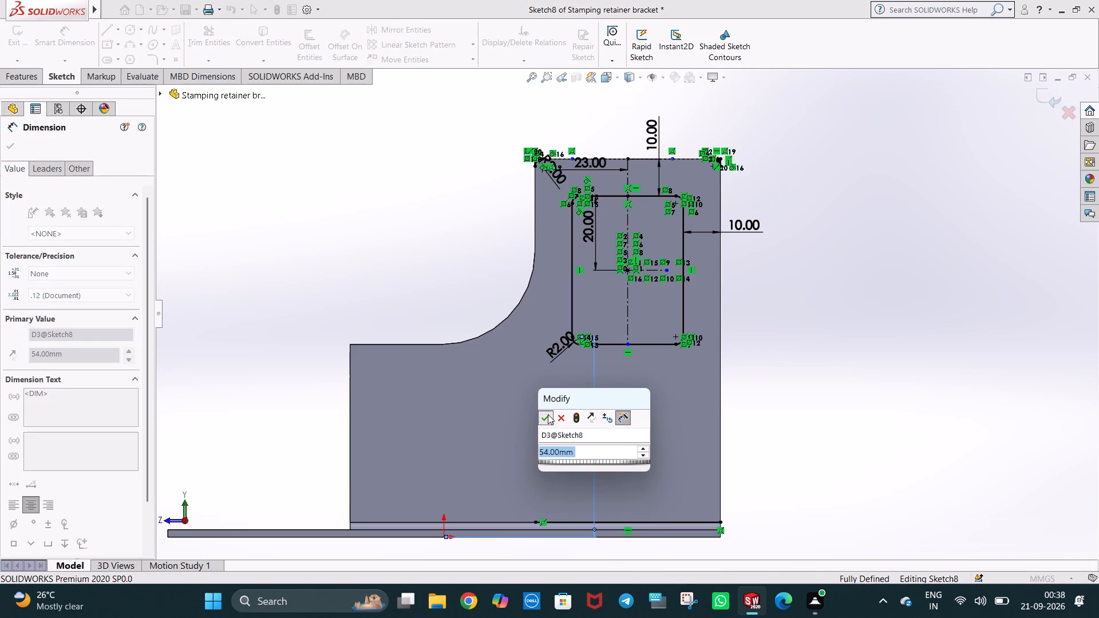
click(762, 357)
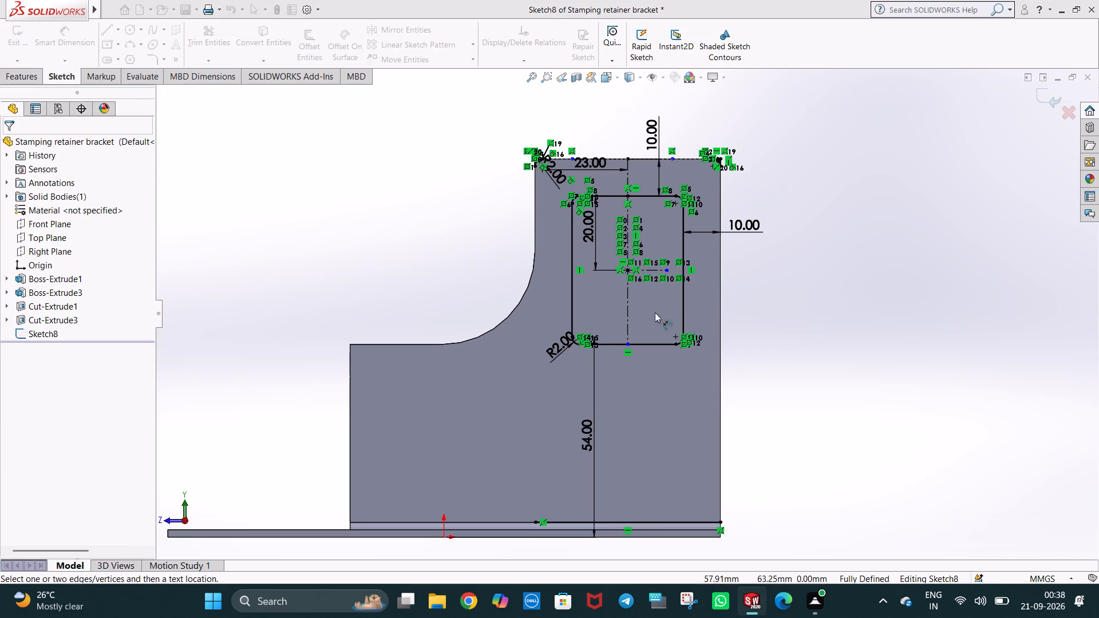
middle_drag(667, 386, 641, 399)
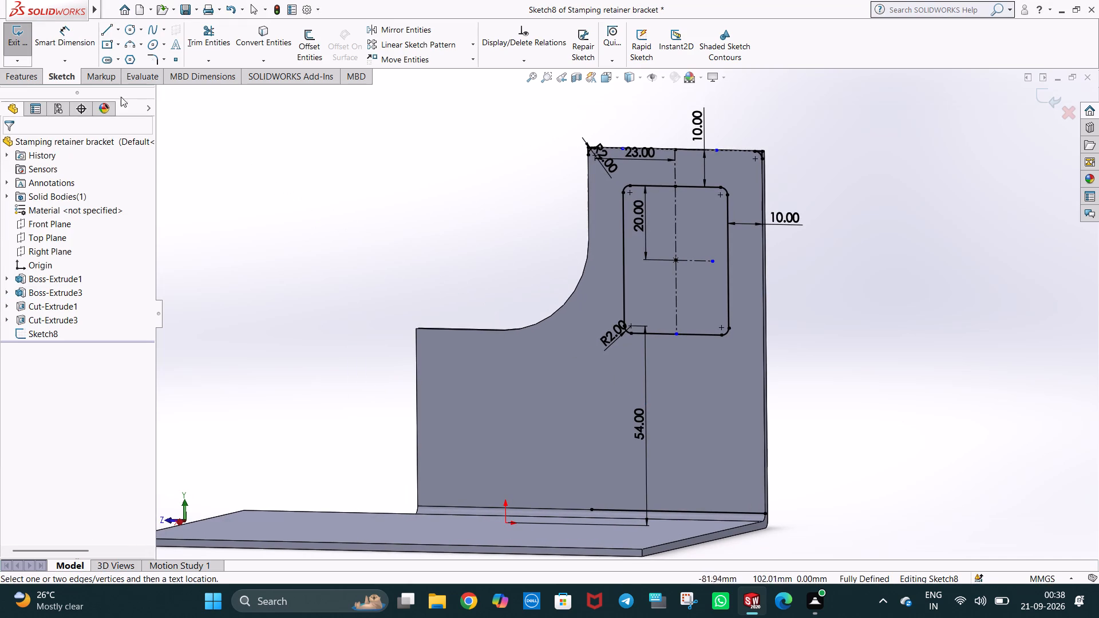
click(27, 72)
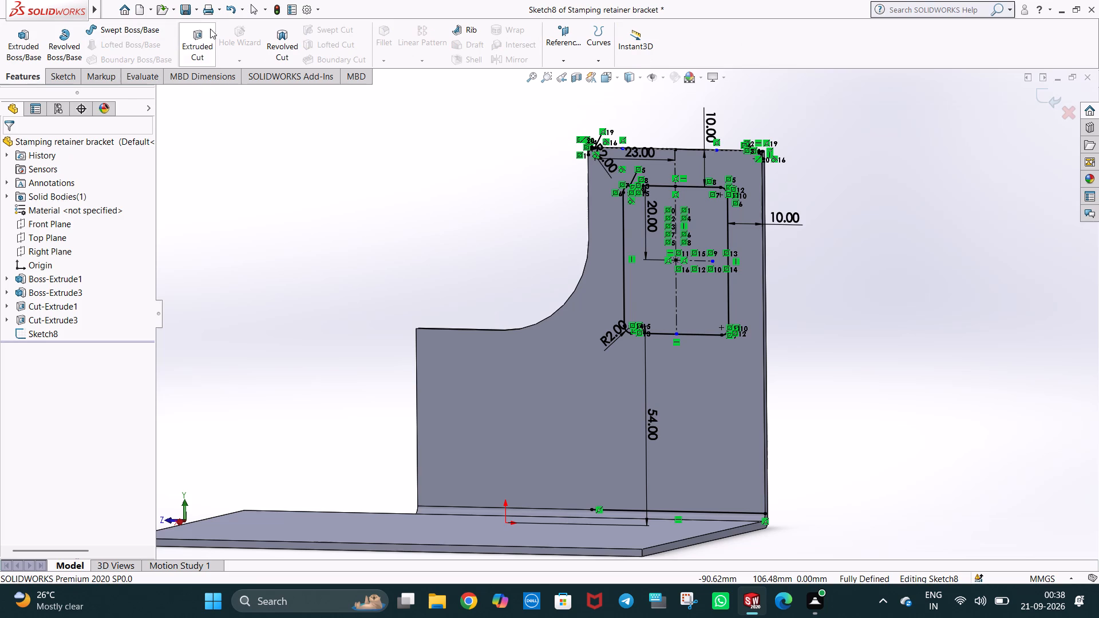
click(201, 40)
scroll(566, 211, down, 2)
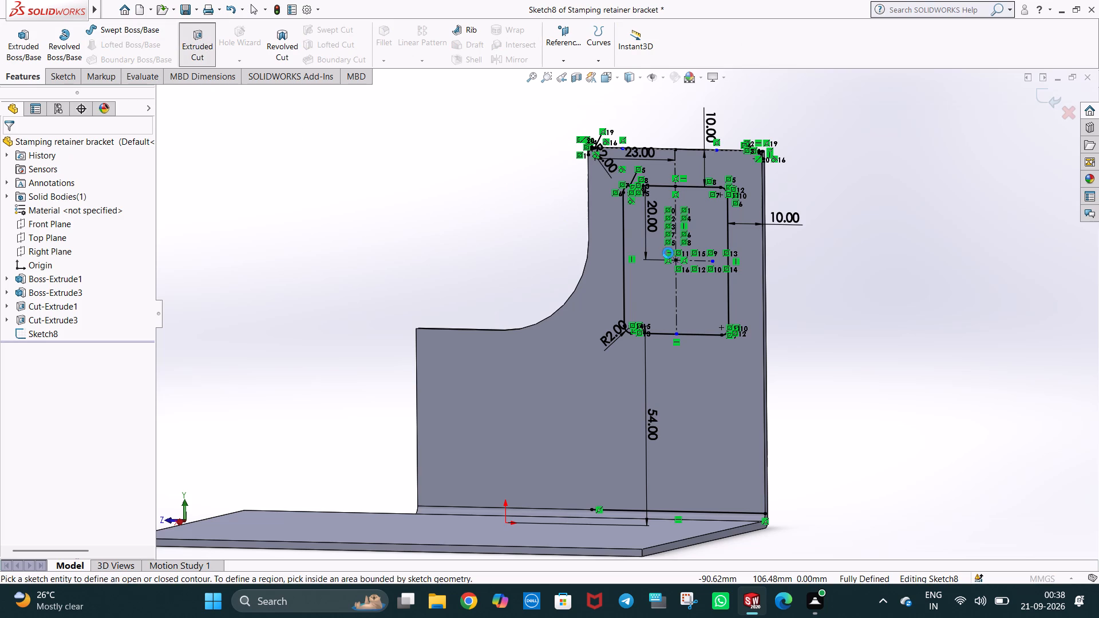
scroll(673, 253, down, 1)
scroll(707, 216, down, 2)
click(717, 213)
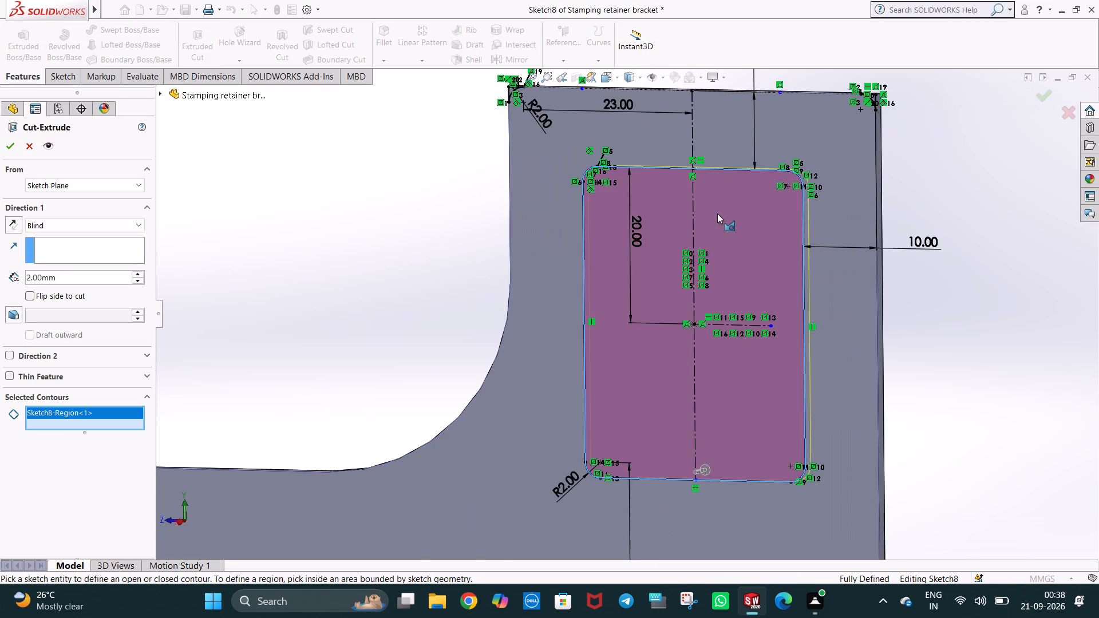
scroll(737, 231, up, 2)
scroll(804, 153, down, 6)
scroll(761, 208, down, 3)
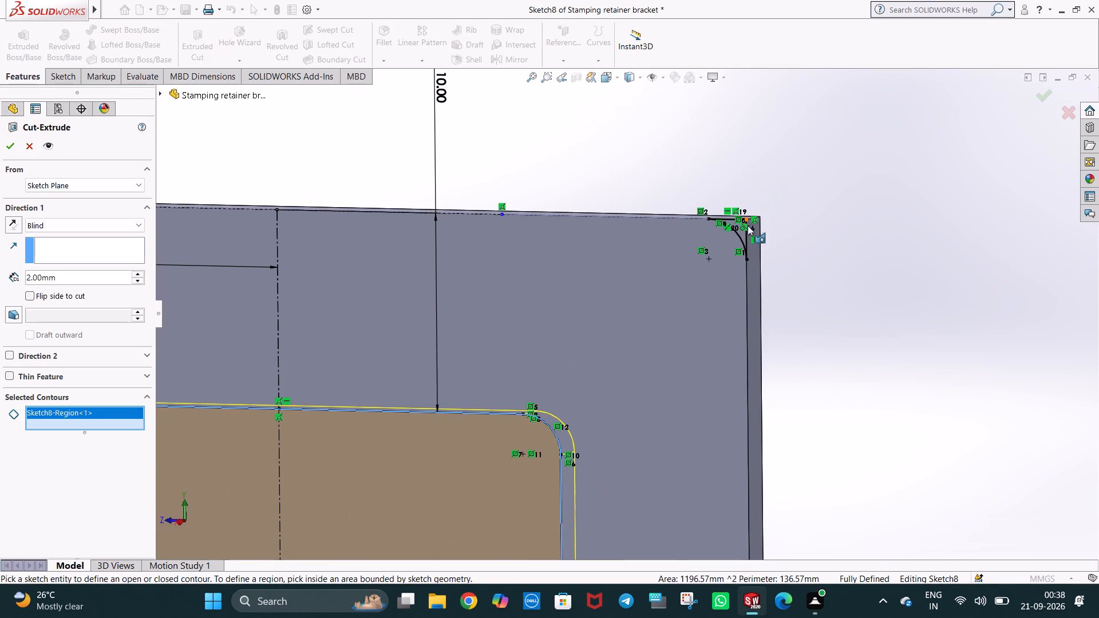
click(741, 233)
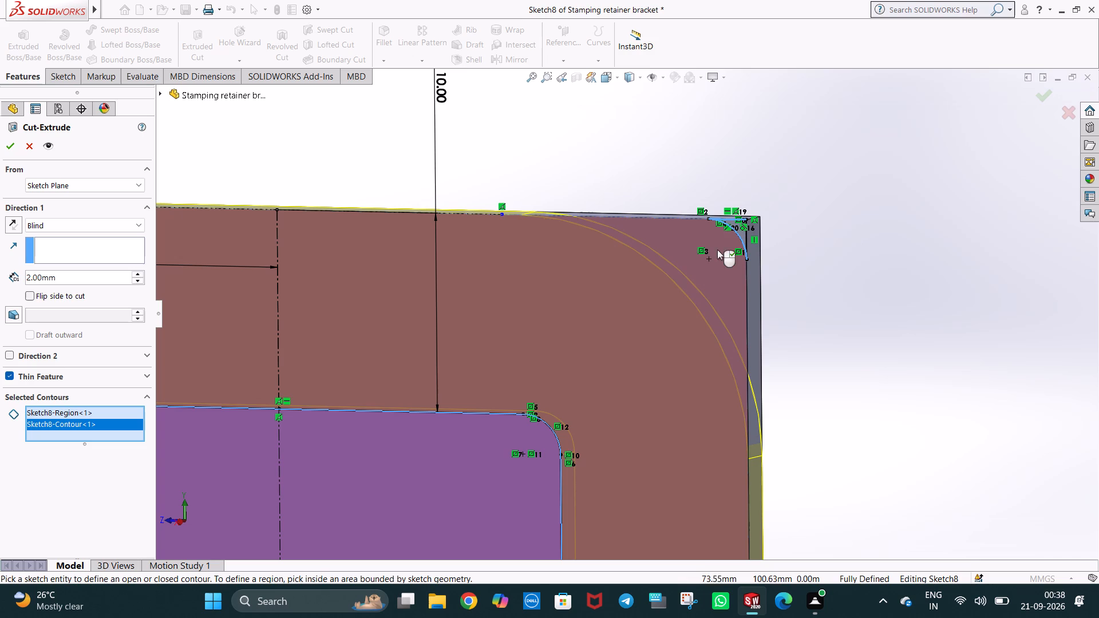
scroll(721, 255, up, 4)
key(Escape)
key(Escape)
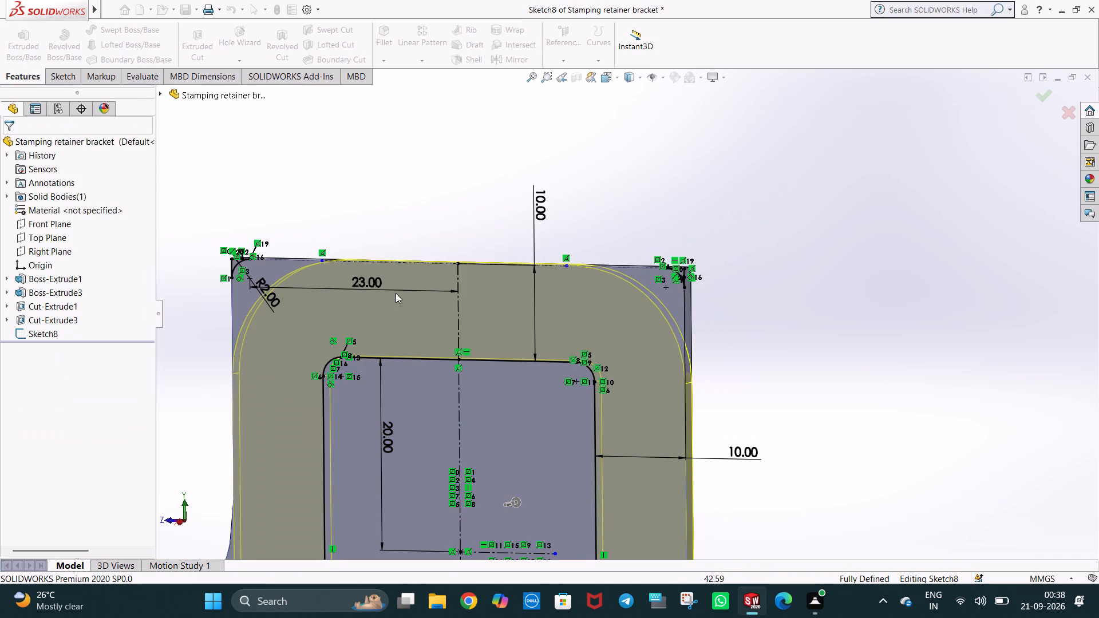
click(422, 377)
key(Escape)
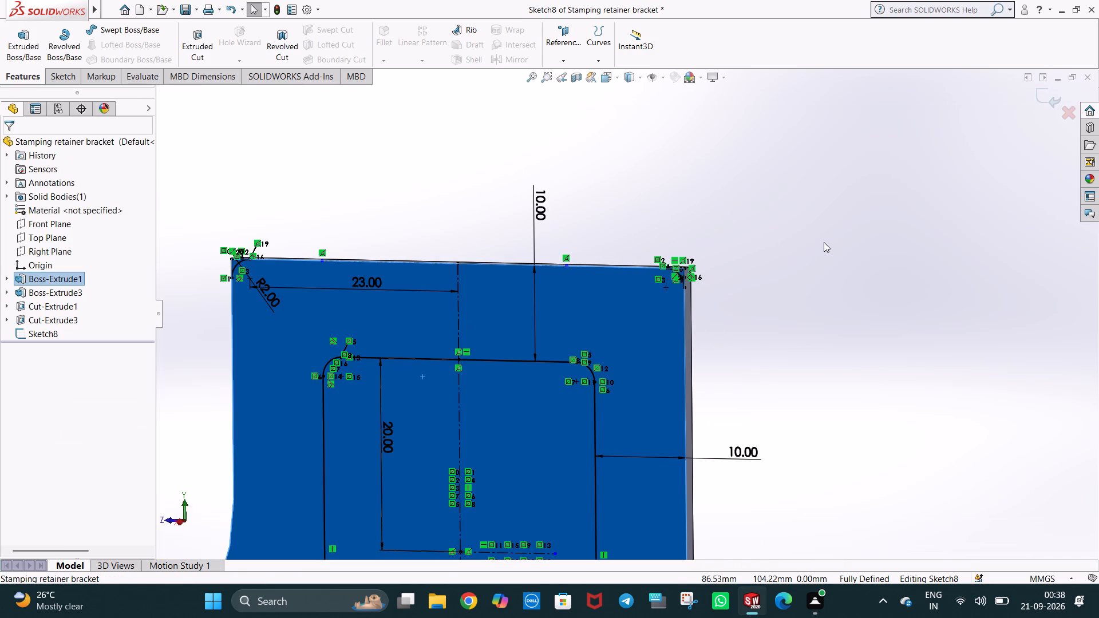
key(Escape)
Extrude-cut the two upper flange corner regions and the rounded window region of the sketch to a blind depth of 2 mm.
click(66, 74)
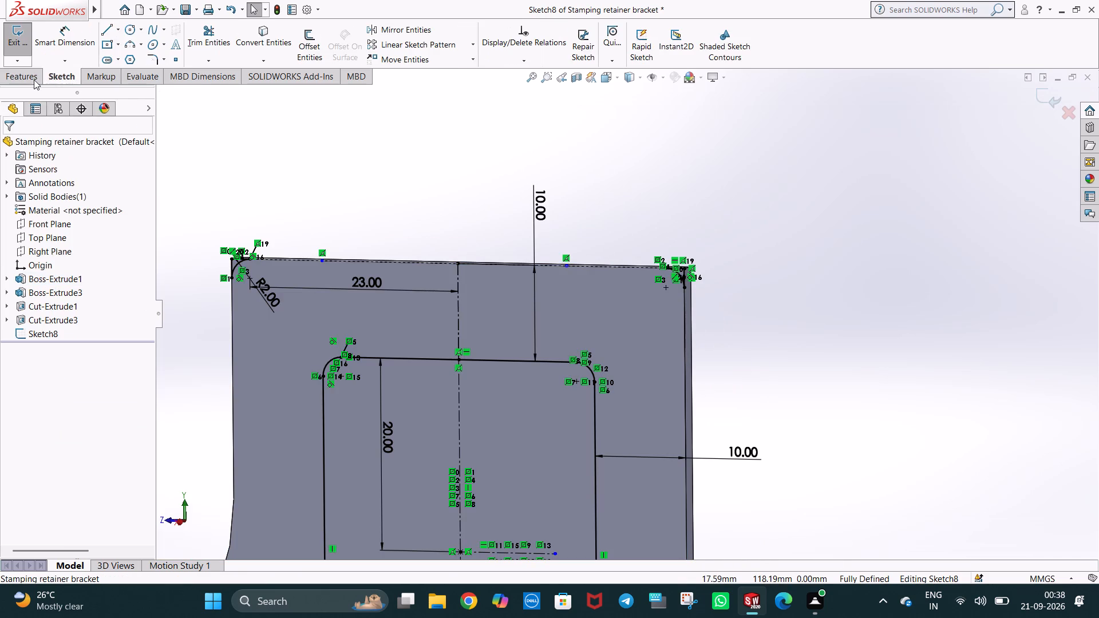
click(33, 78)
click(187, 44)
scroll(274, 290, down, 3)
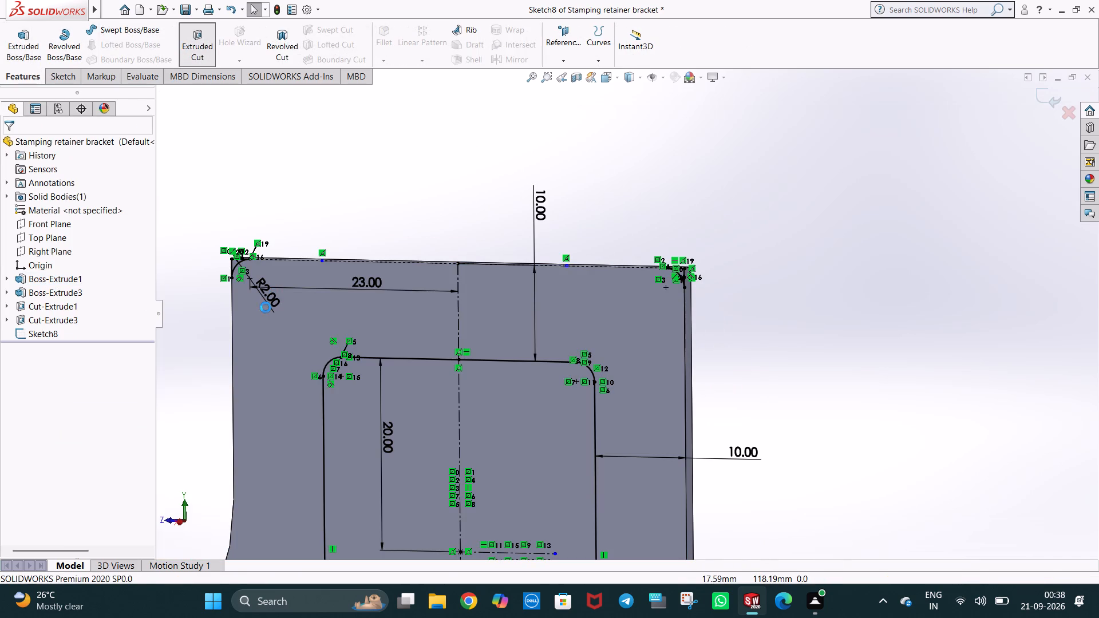
scroll(248, 316, down, 5)
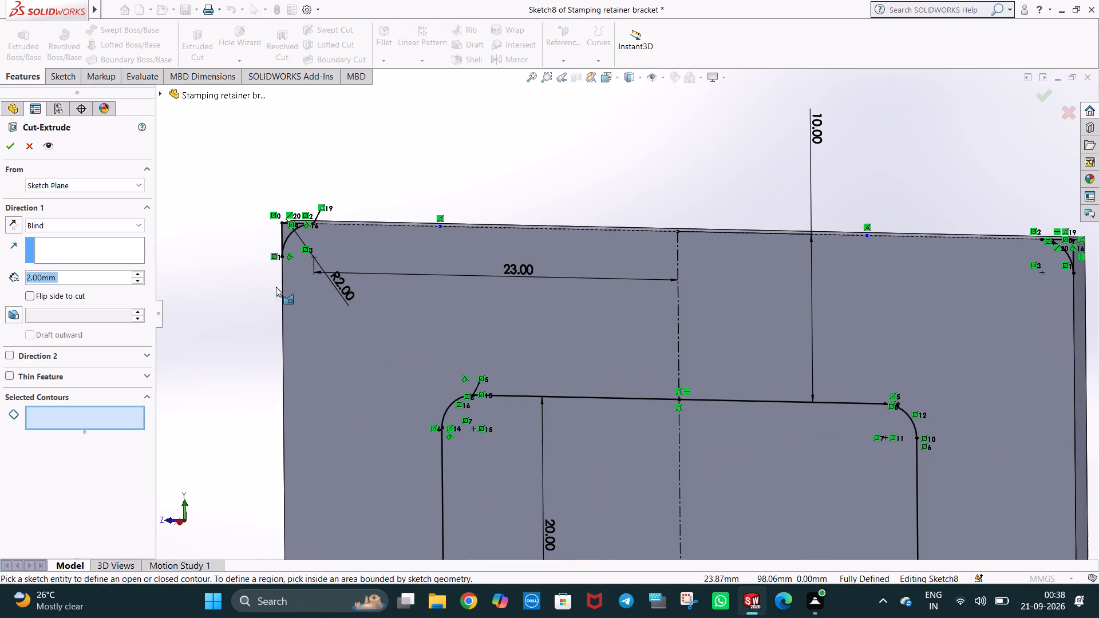
scroll(276, 284, down, 2)
click(327, 208)
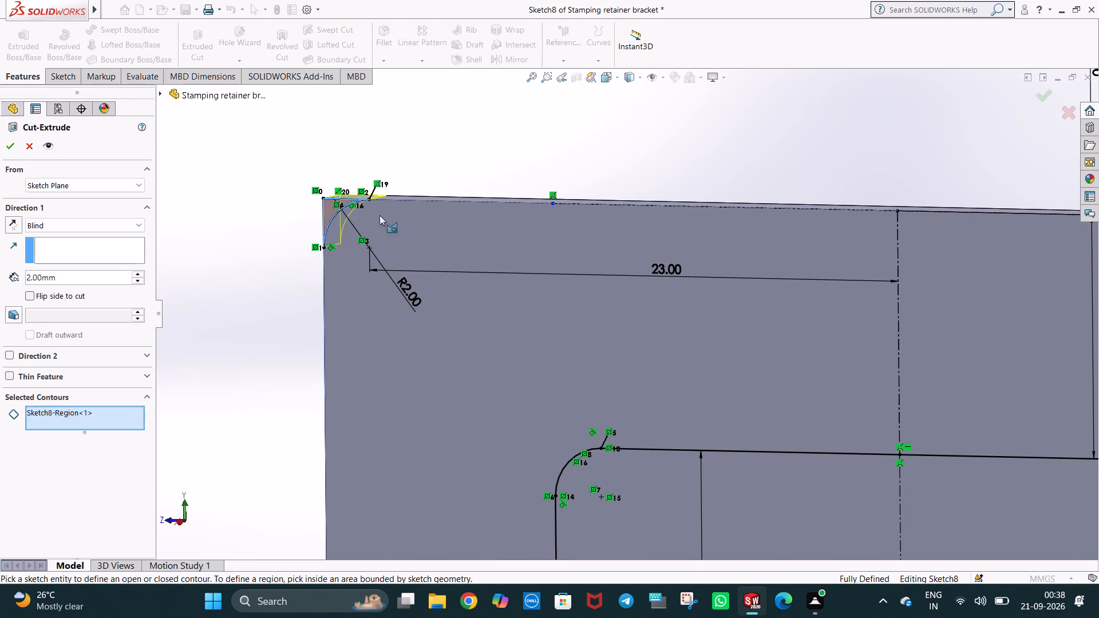
scroll(621, 263, up, 3)
scroll(754, 299, up, 3)
scroll(861, 371, up, 2)
scroll(865, 365, down, 3)
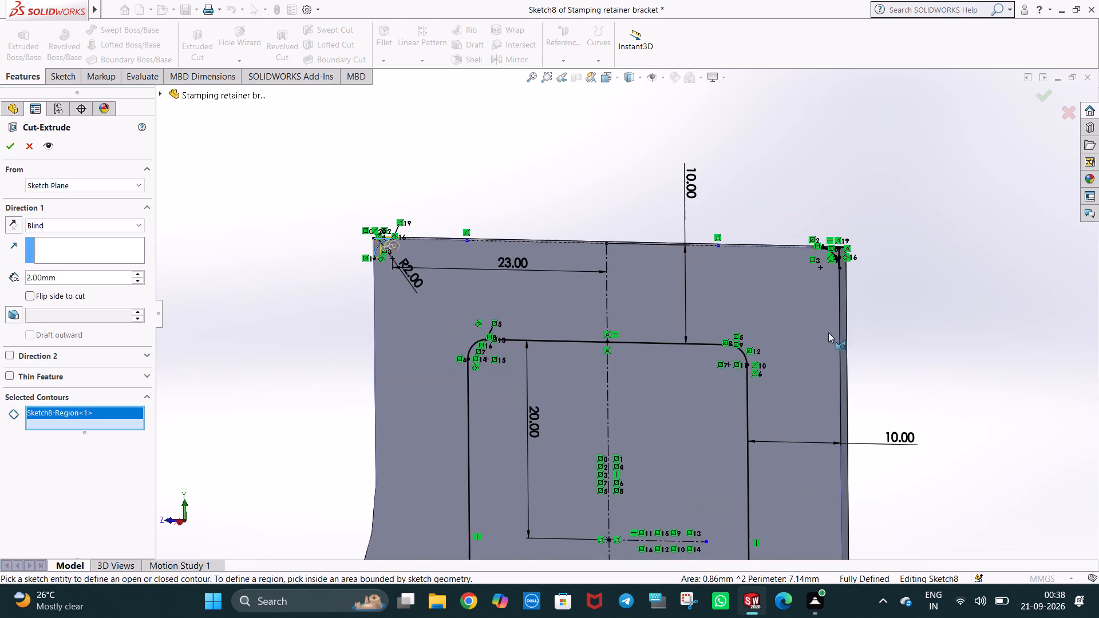
scroll(840, 290, down, 3)
scroll(803, 259, down, 5)
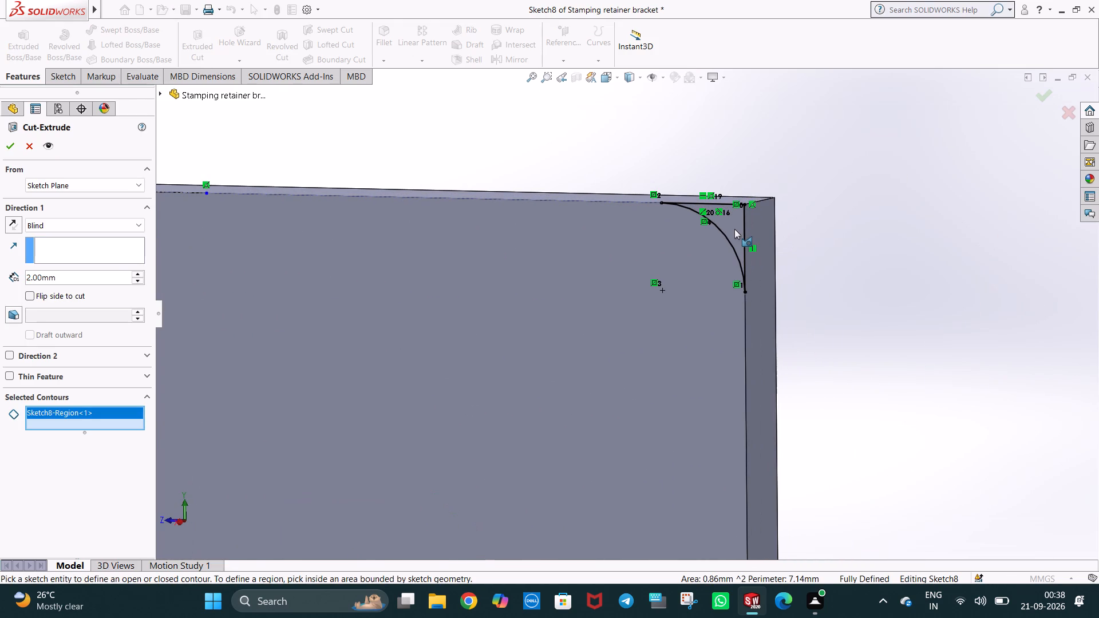
click(734, 228)
scroll(722, 301, up, 6)
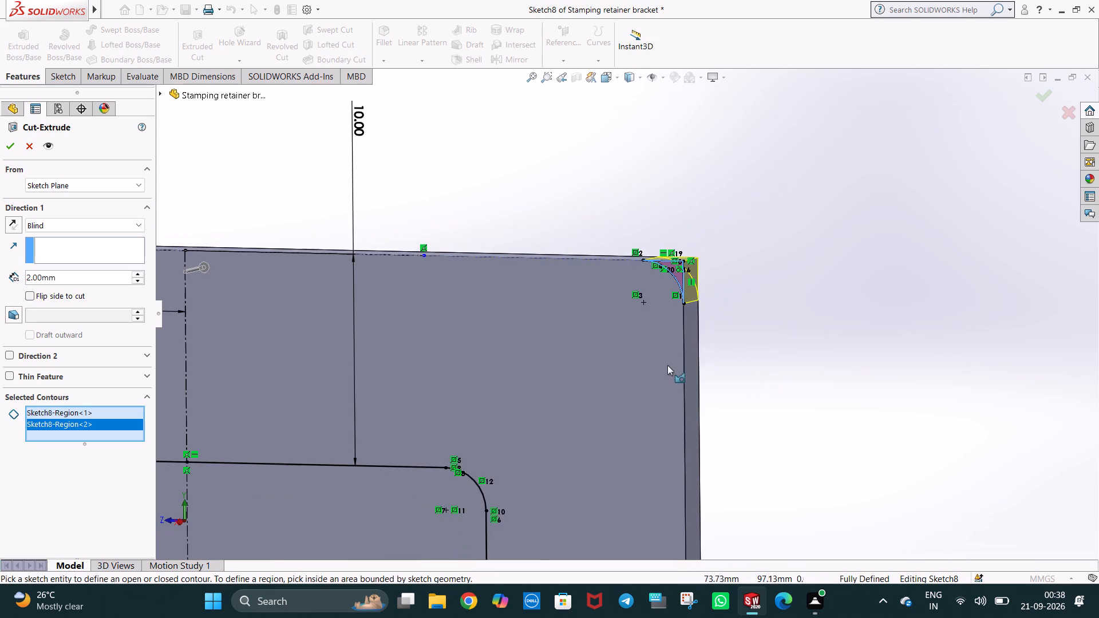
scroll(667, 365, up, 3)
scroll(413, 504, up, 1)
click(473, 458)
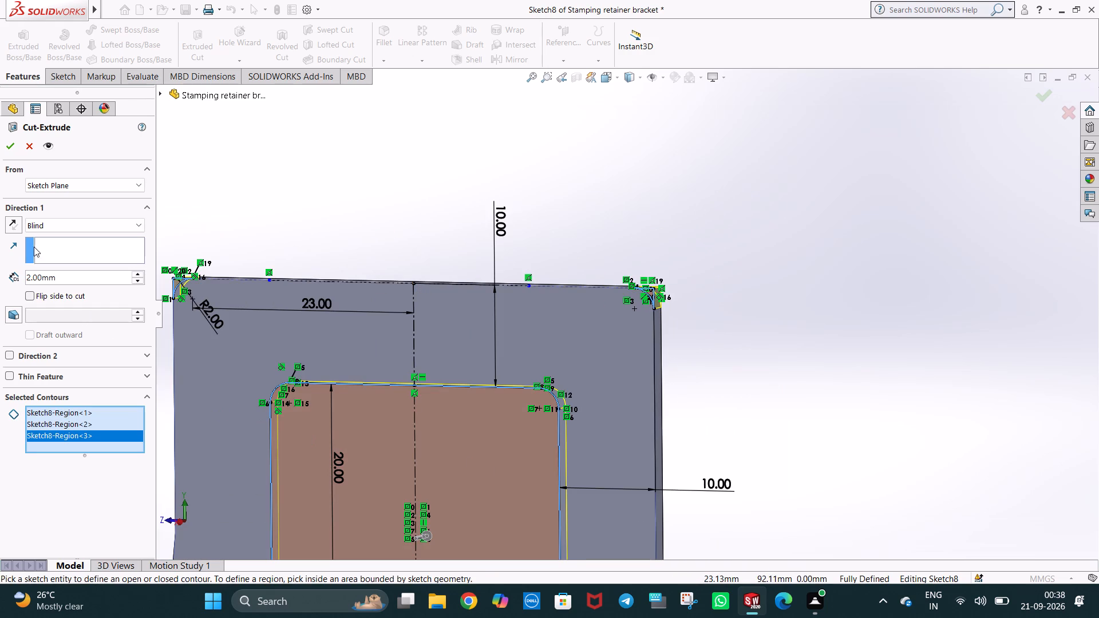
click(10, 143)
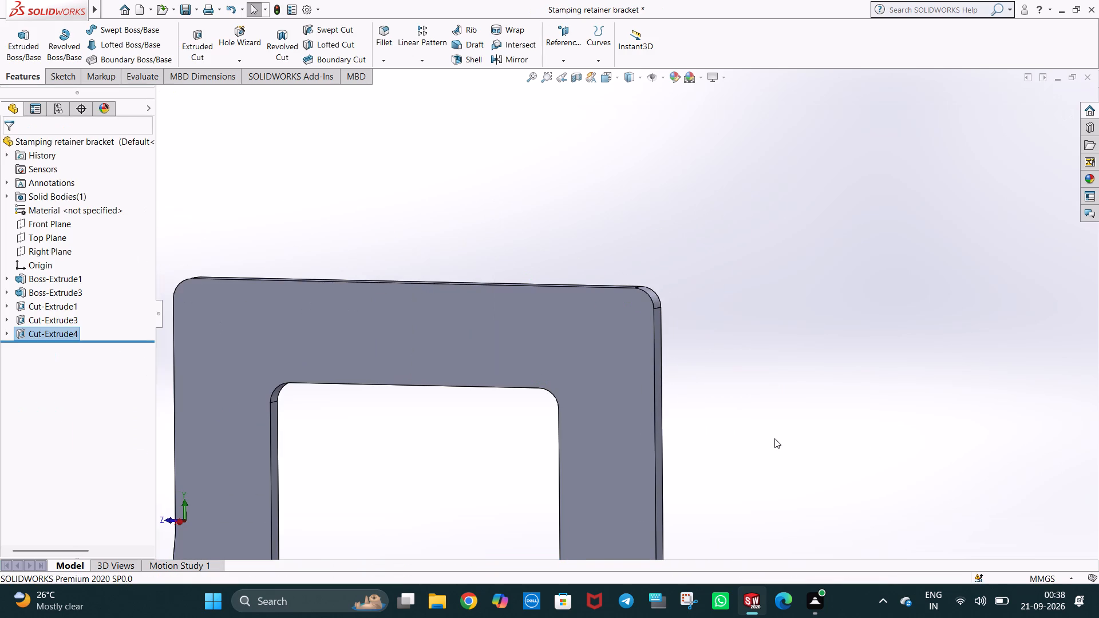
key(ctrl+8)
key(ctrl+7)
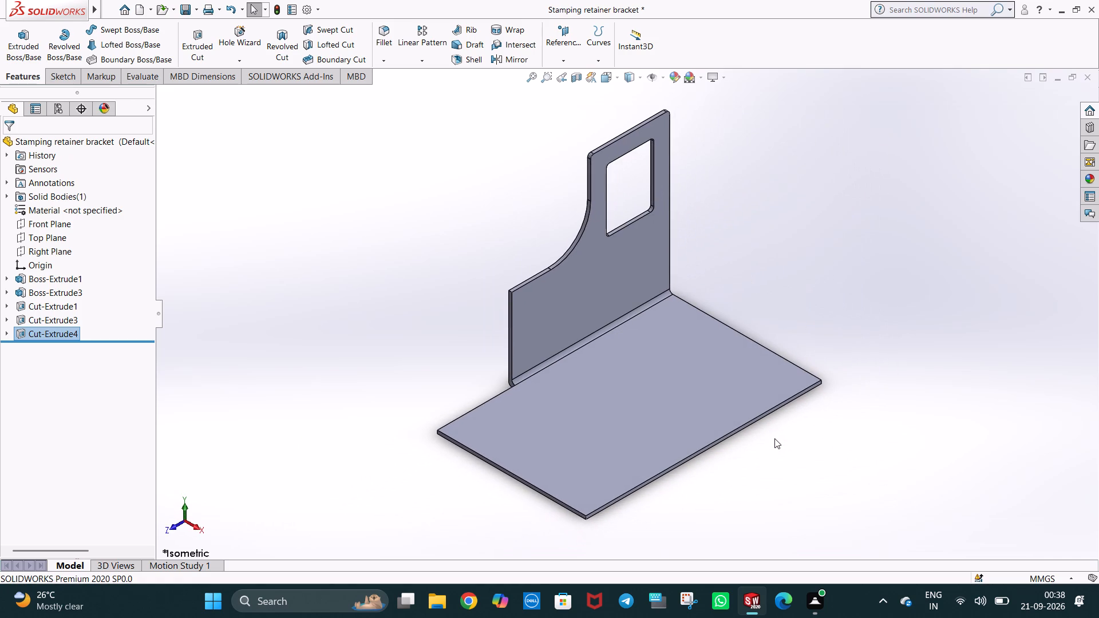
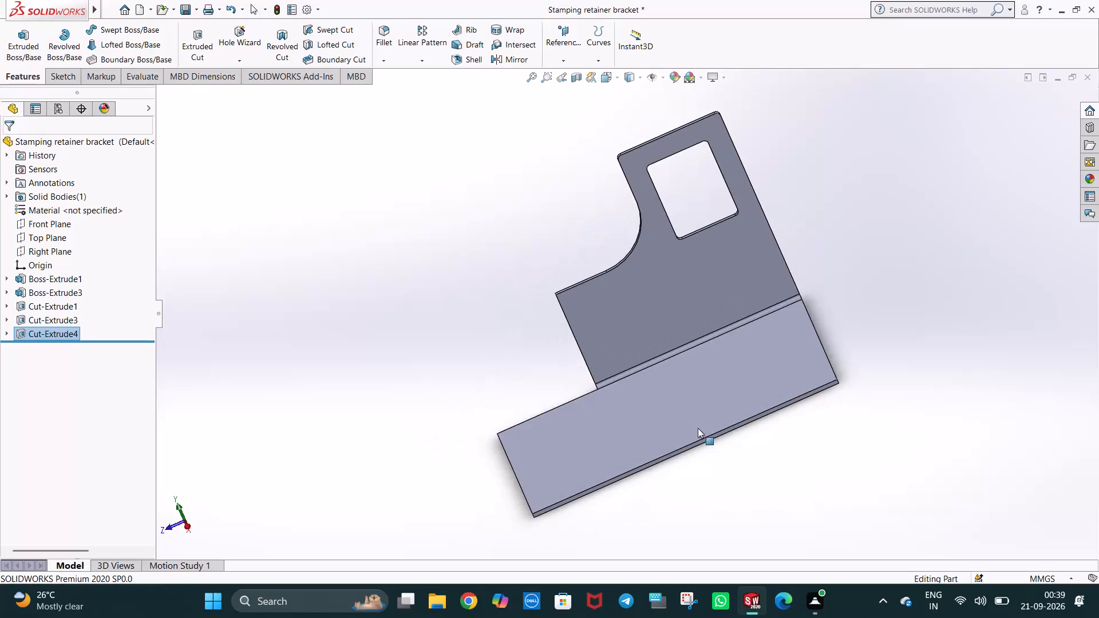
Start a new sketch on the base plate's broad flat face and view it face-on.
right_click(715, 396)
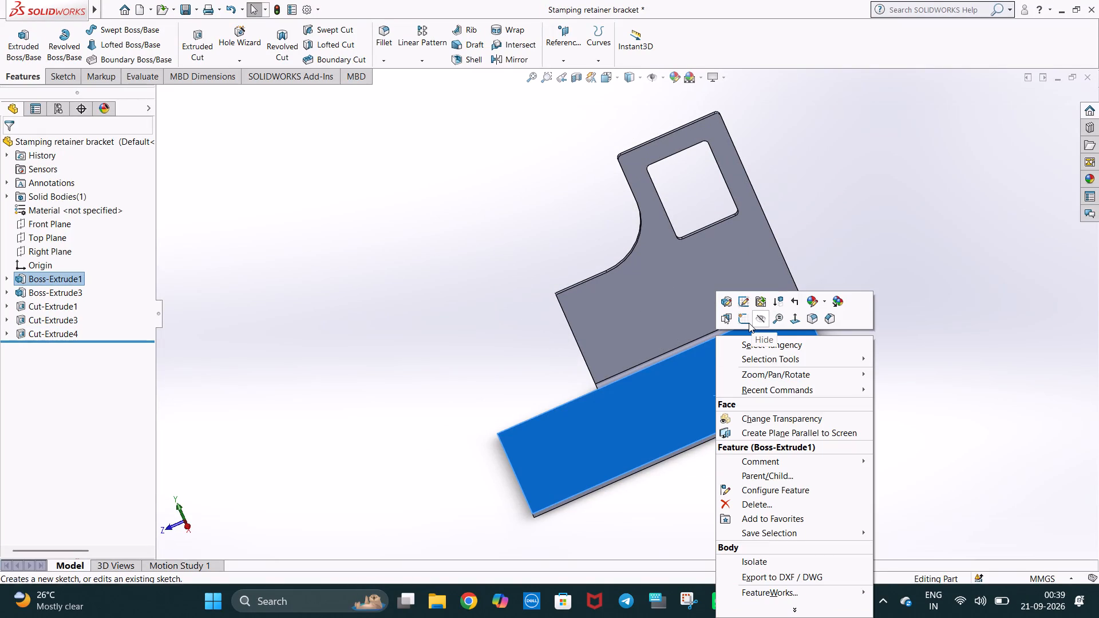
click(749, 323)
key(ctrl+8)
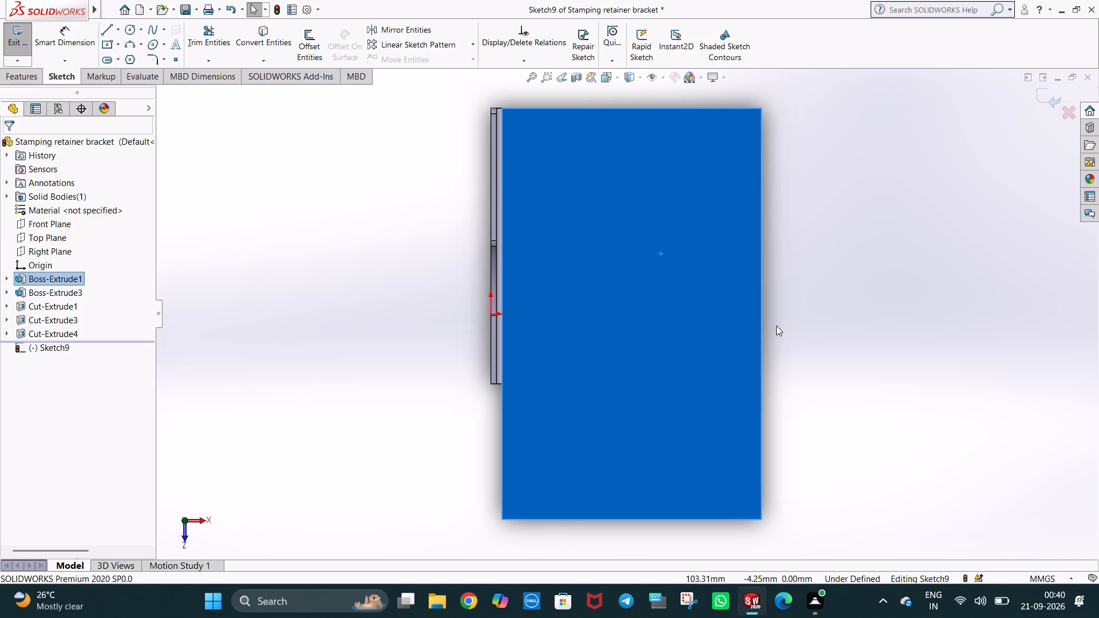
Sketch a 2 mm radius circle just inside the base plate's lower corner on the flange side.
middle_drag(811, 411, 798, 417)
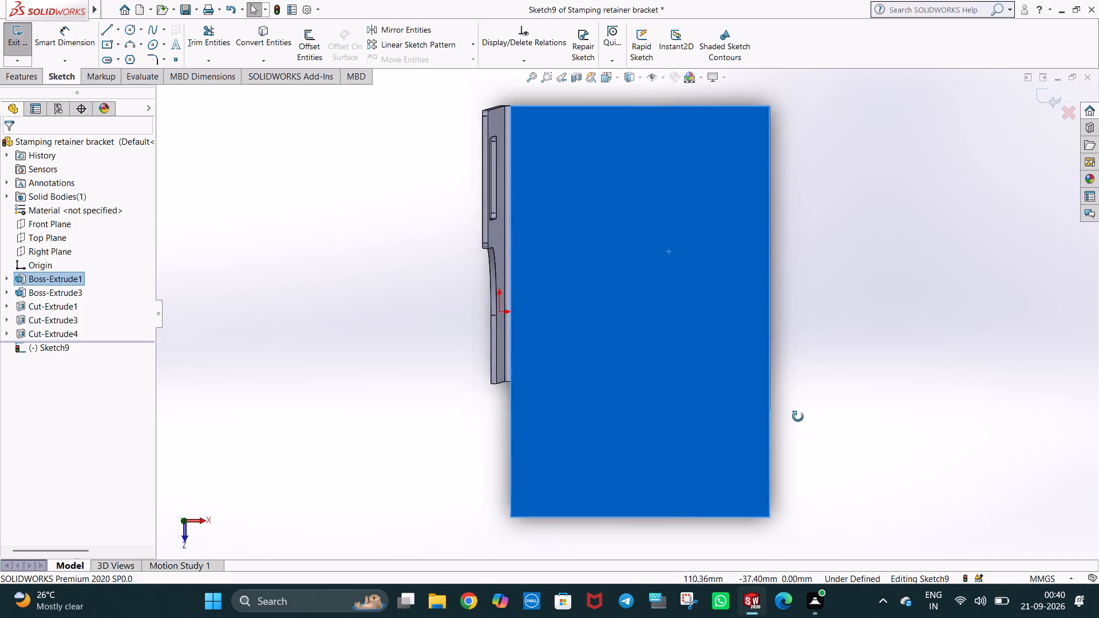
middle_drag(798, 417, 796, 419)
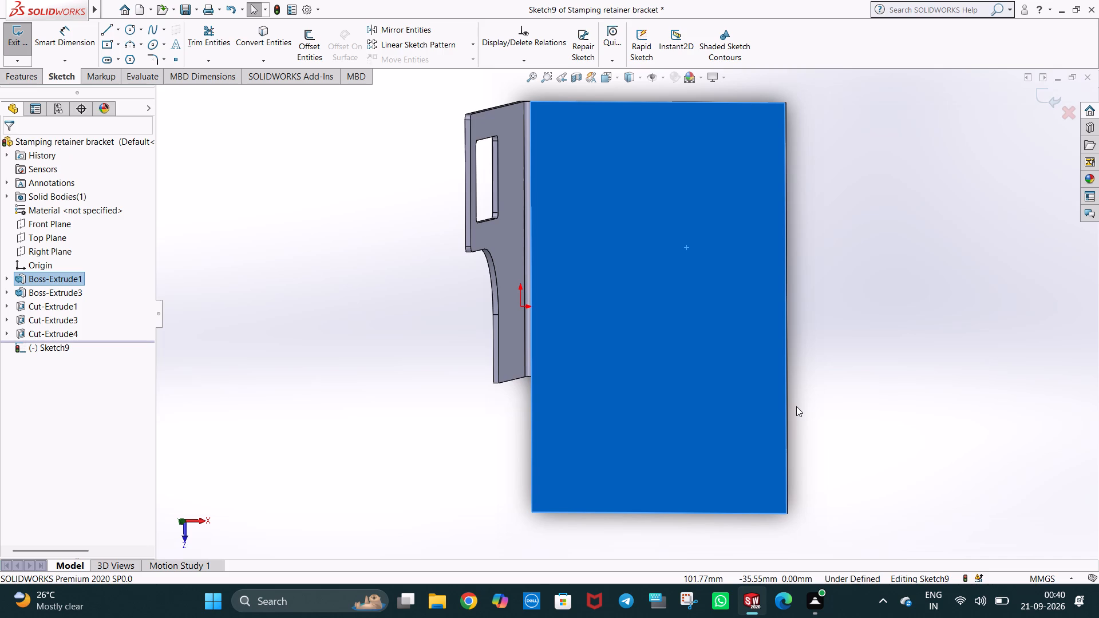
scroll(755, 426, up, 1)
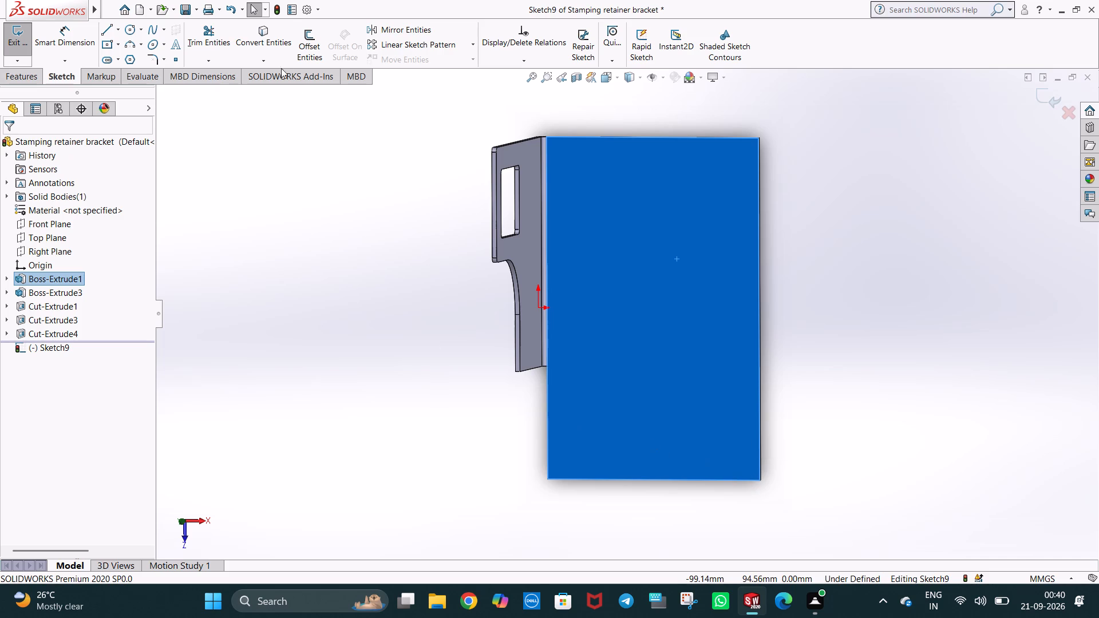
click(132, 26)
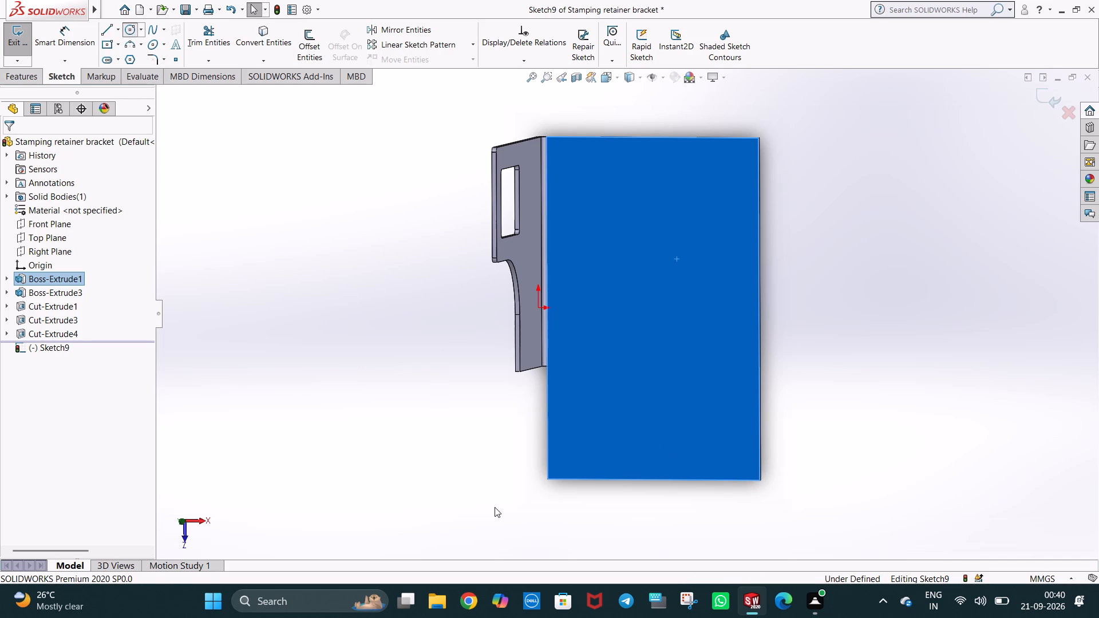
click(564, 468)
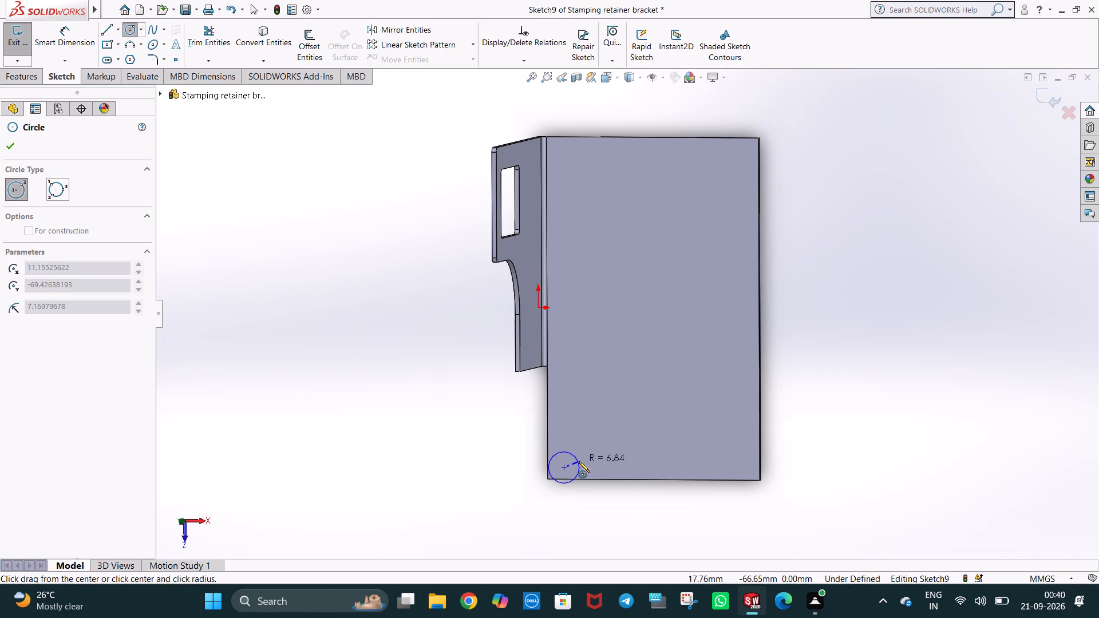
click(579, 461)
key(2)
key(Return)
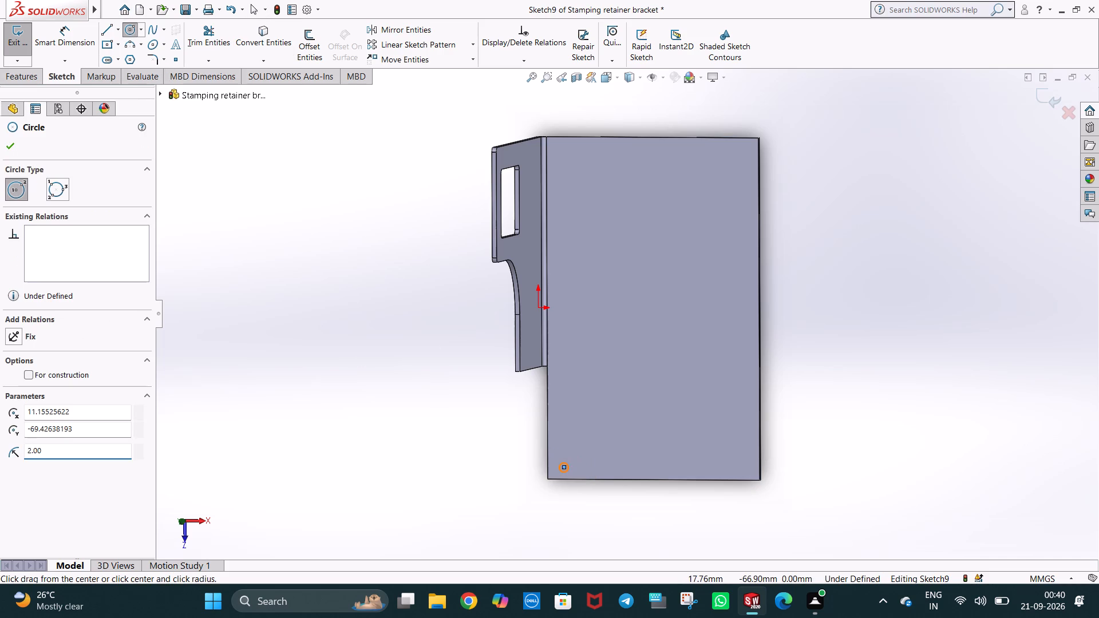
key(Escape)
key(Escape)
click(576, 512)
scroll(589, 431, down, 2)
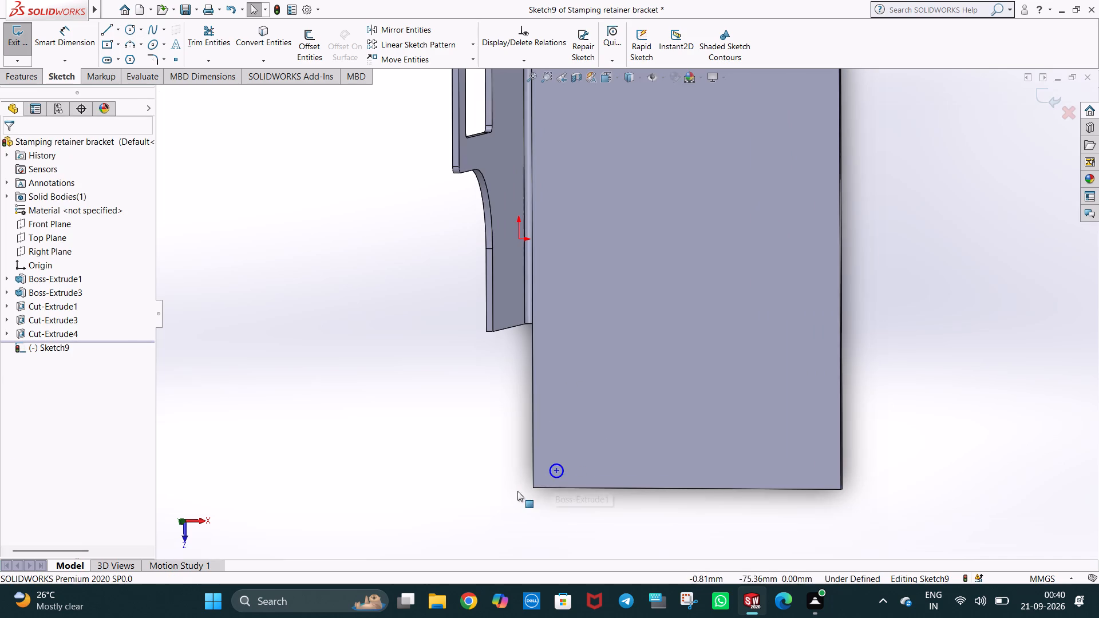
Trace the base plate face's full outline with four connected lines from corner to corner, 149 mm by 94 mm.
scroll(516, 486, up, 1)
scroll(448, 374, up, 2)
click(105, 34)
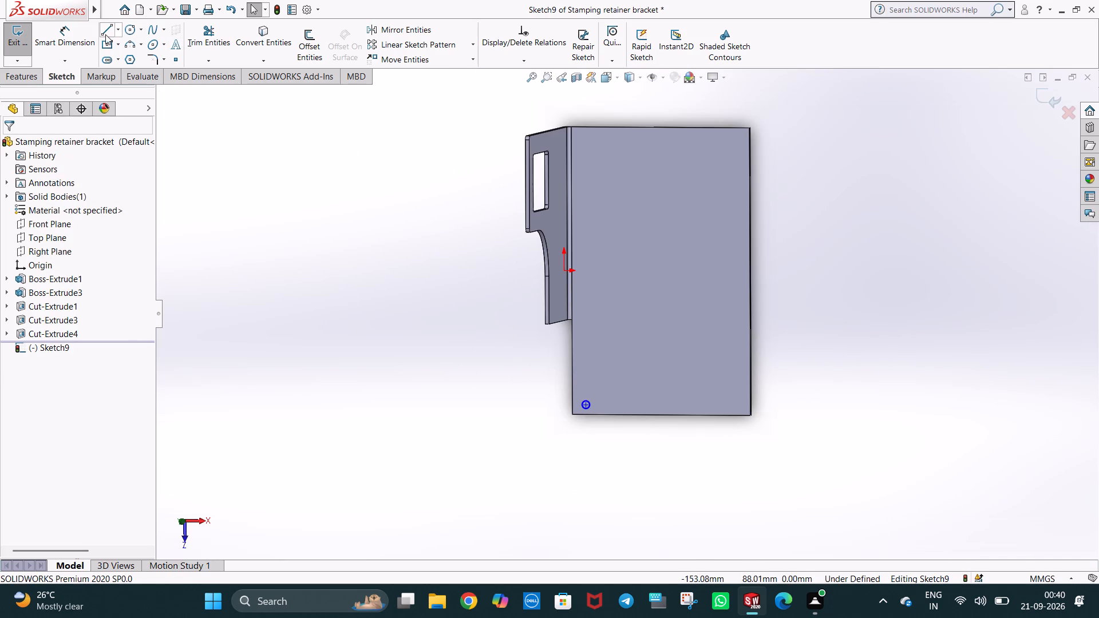
click(571, 128)
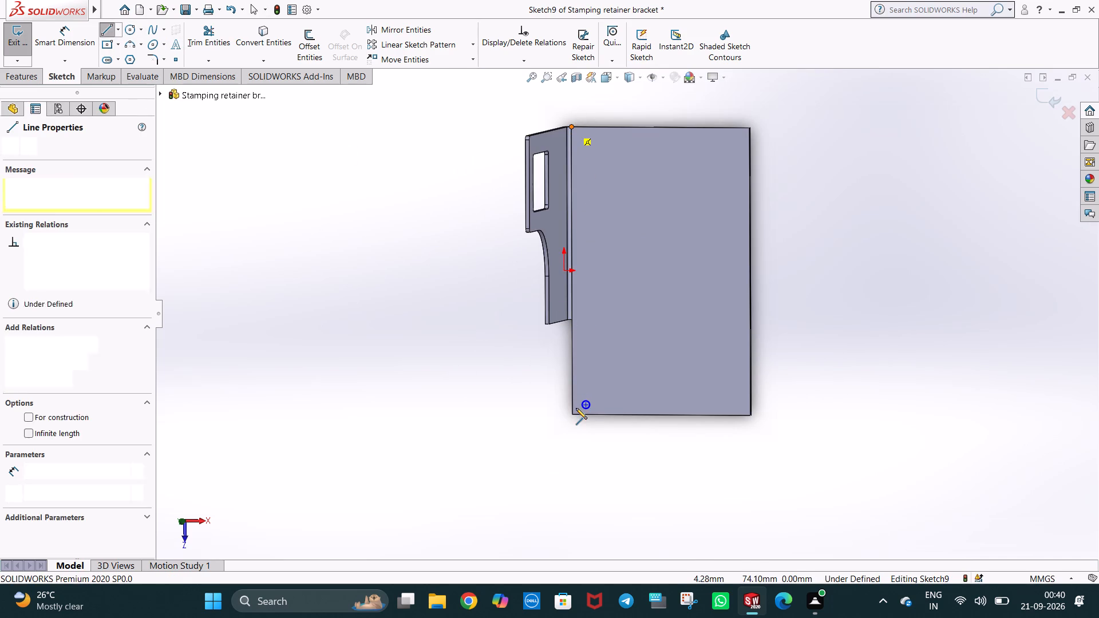
click(572, 415)
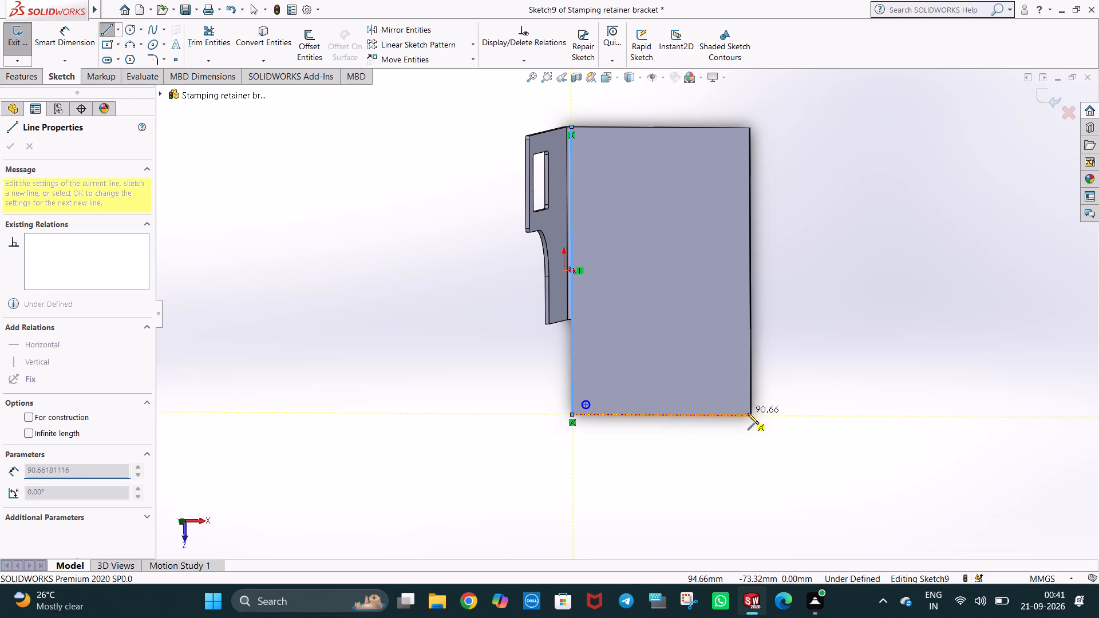
click(750, 415)
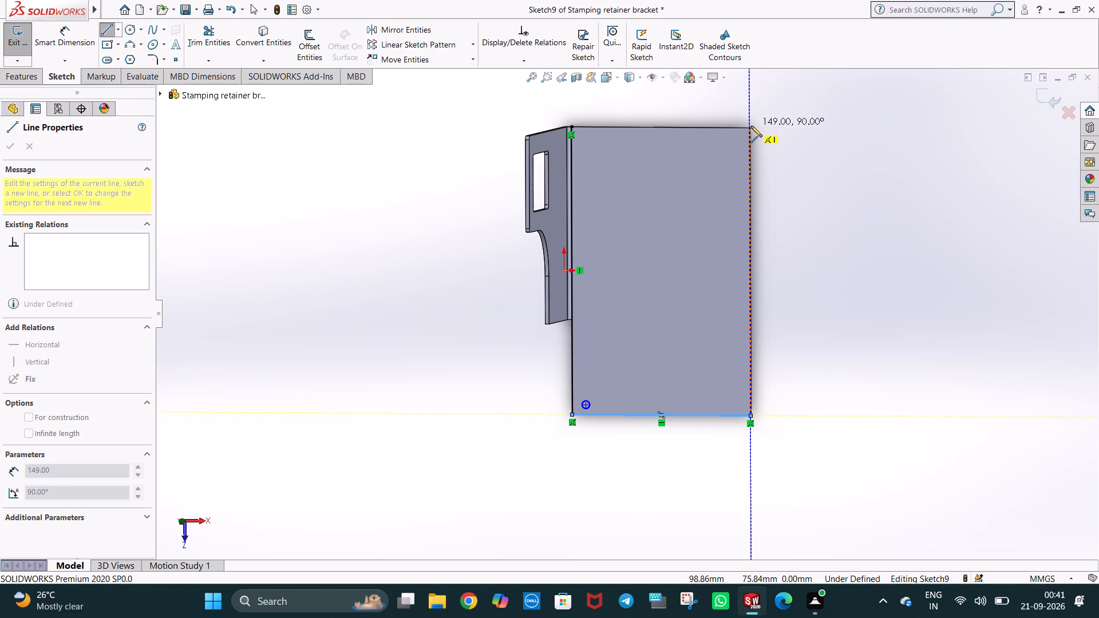
click(748, 129)
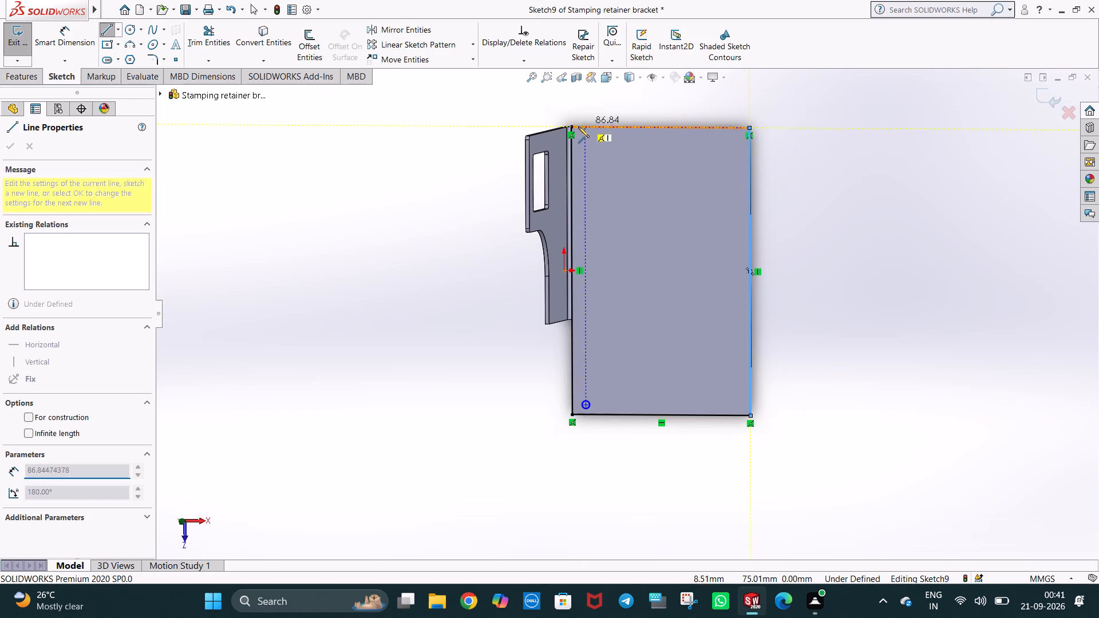
click(572, 127)
key(Escape)
key(Escape)
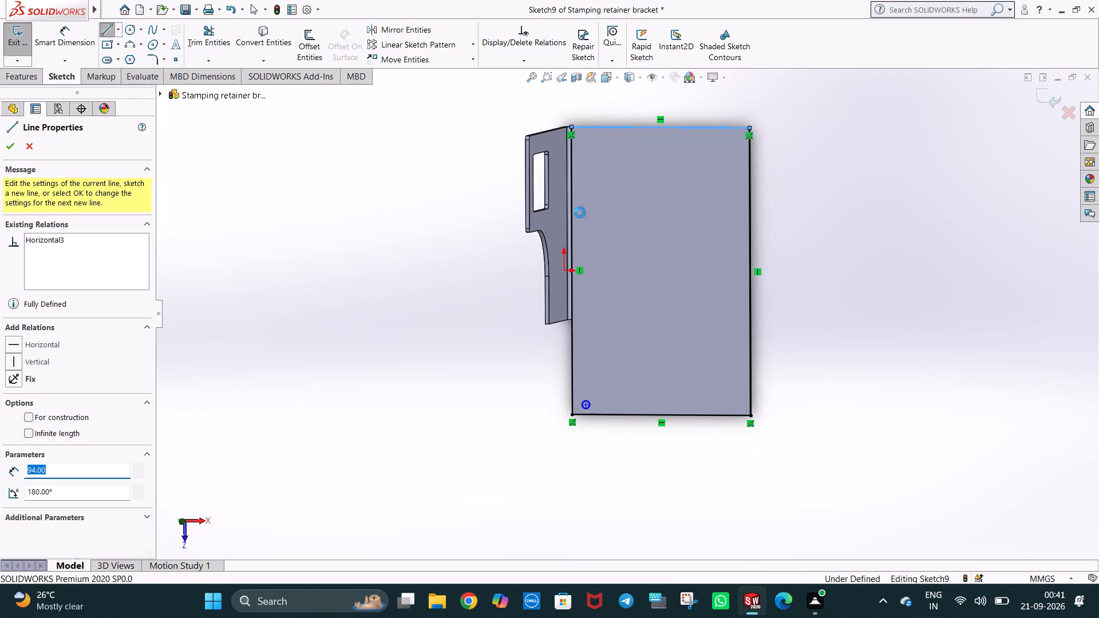
key(Escape)
Make the small circle tangent to the vertical outline line along the flange side.
middle_drag(659, 381, 668, 365)
scroll(640, 369, down, 2)
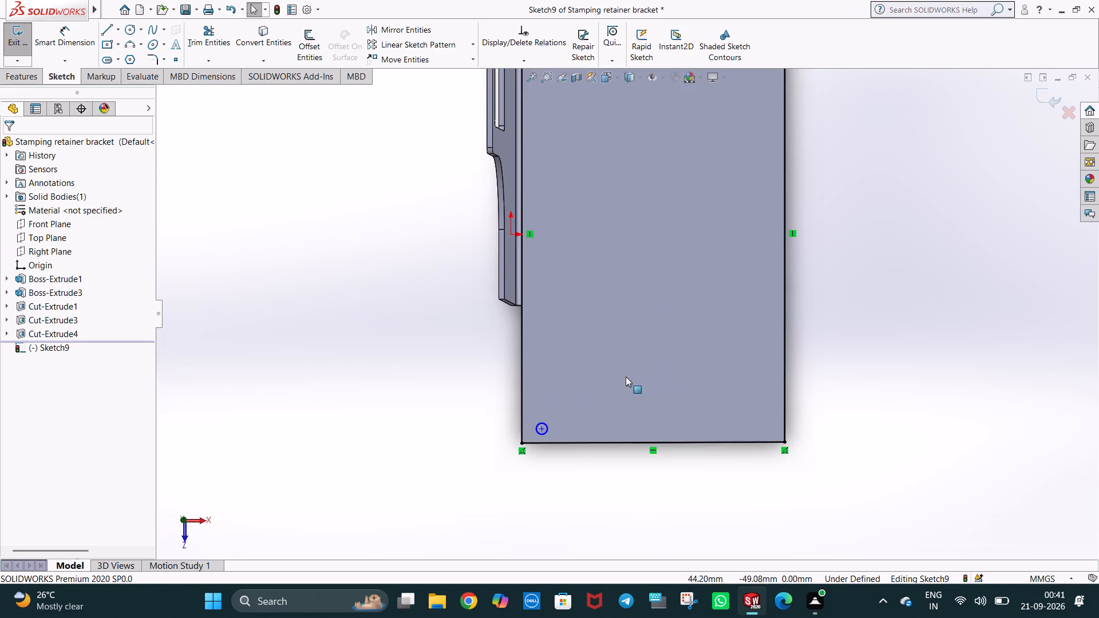
scroll(608, 392, down, 1)
click(511, 510)
click(536, 434)
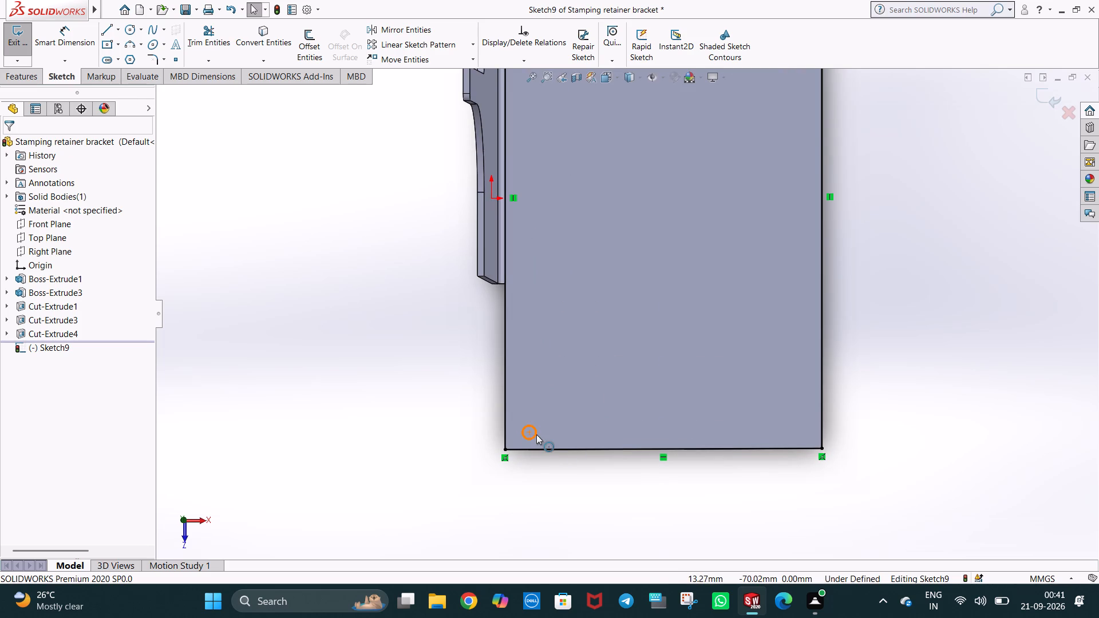
click(469, 431)
scroll(513, 455, down, 3)
ctrl+click(554, 398)
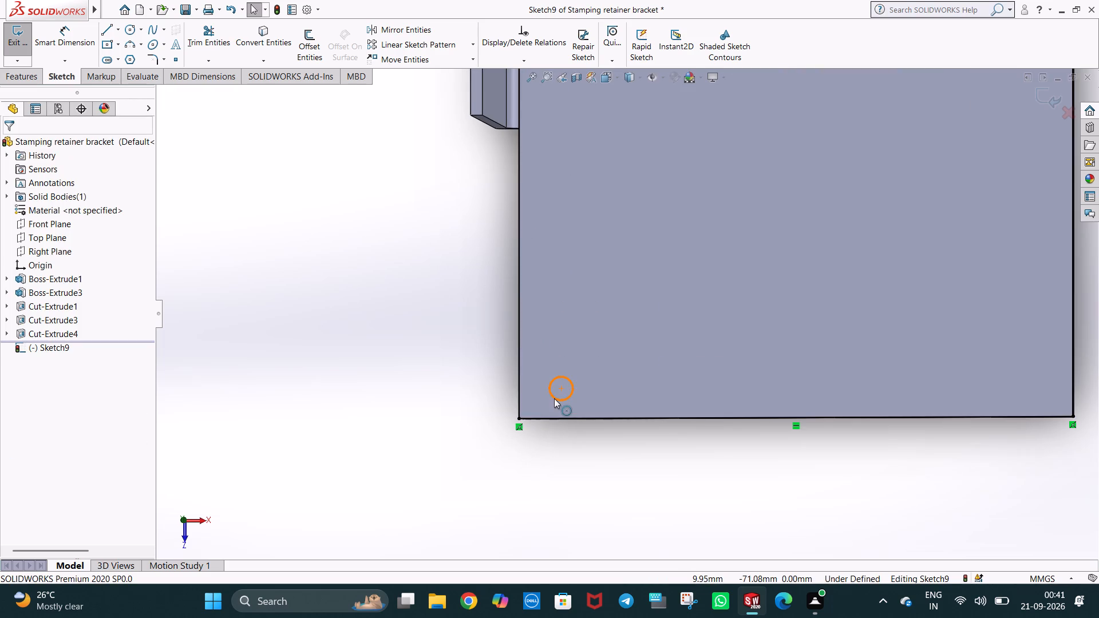
ctrl+click(518, 390)
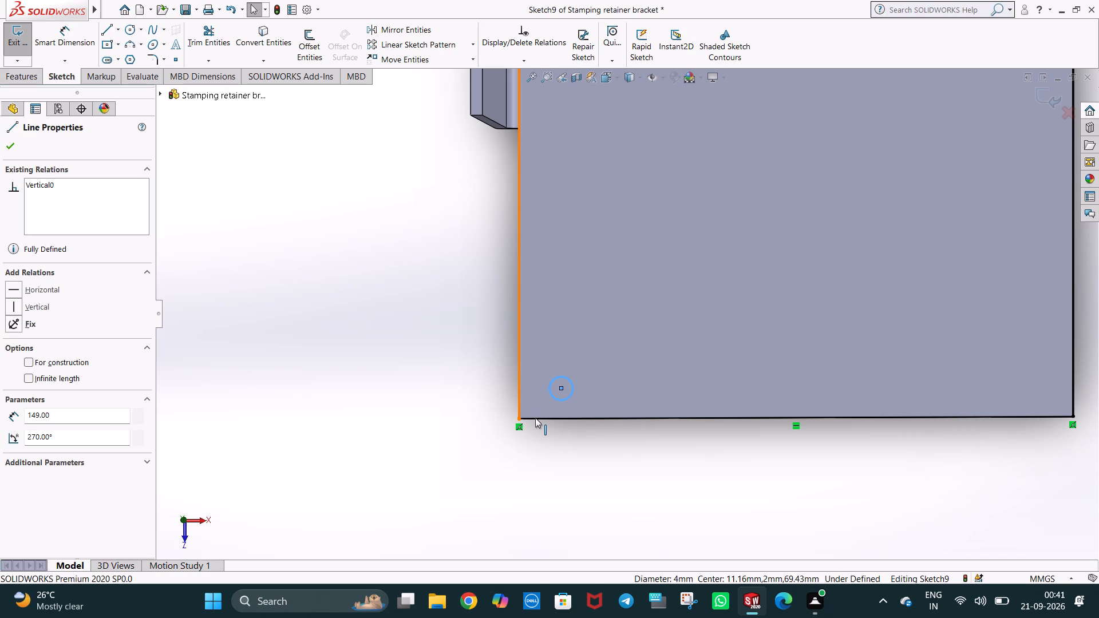
ctrl+click(535, 418)
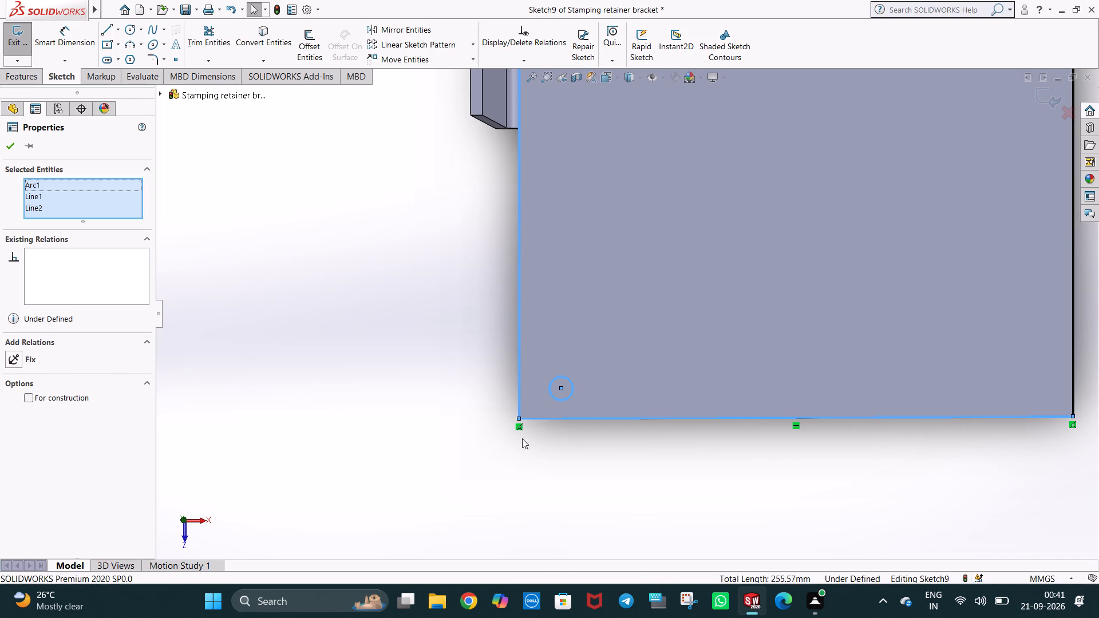
right_click(35, 207)
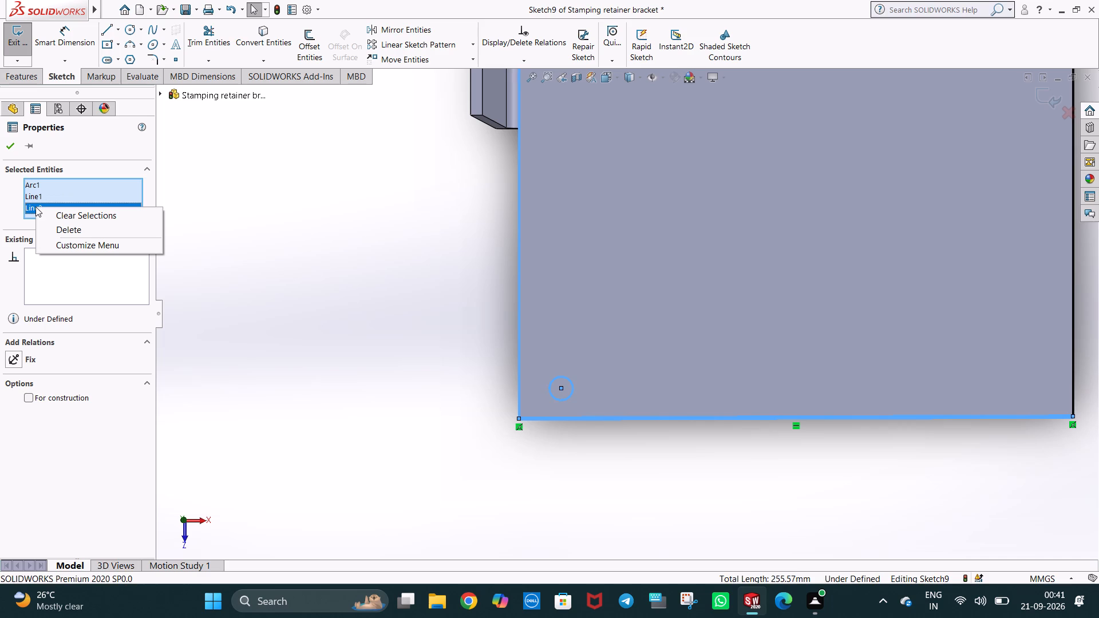
click(89, 225)
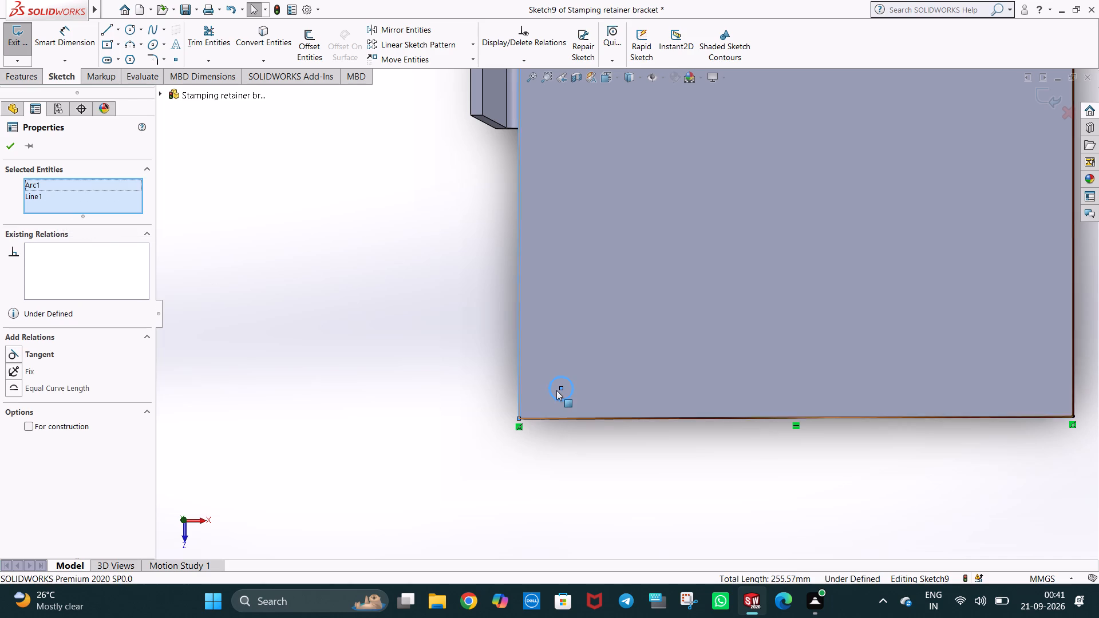
click(53, 352)
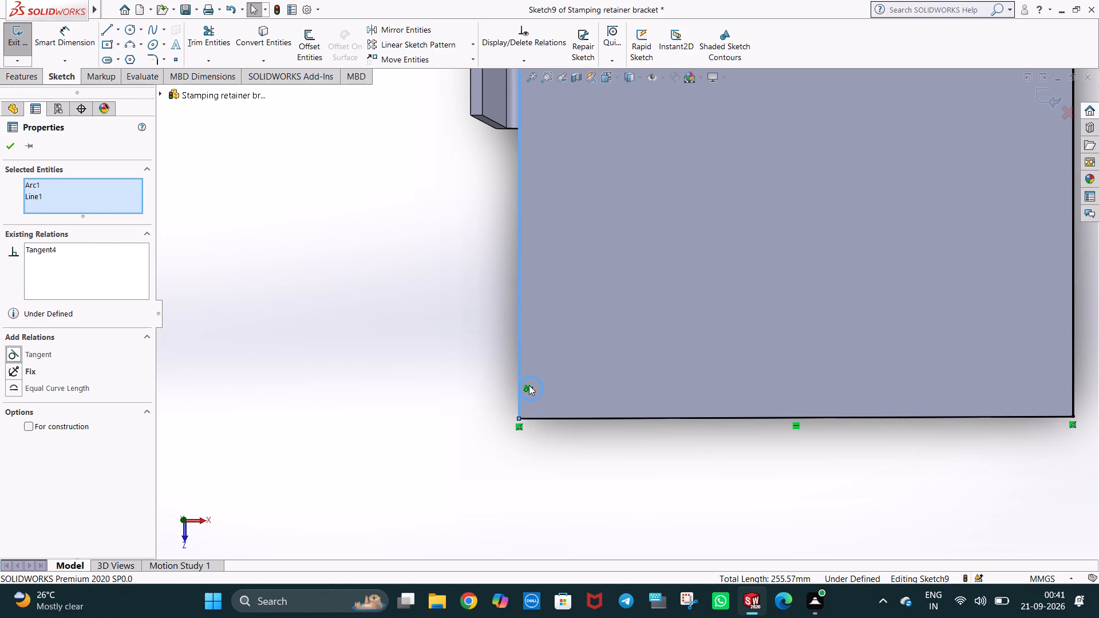
click(404, 372)
Make the circle tangent to the bottom outline line as well.
ctrl+click(532, 400)
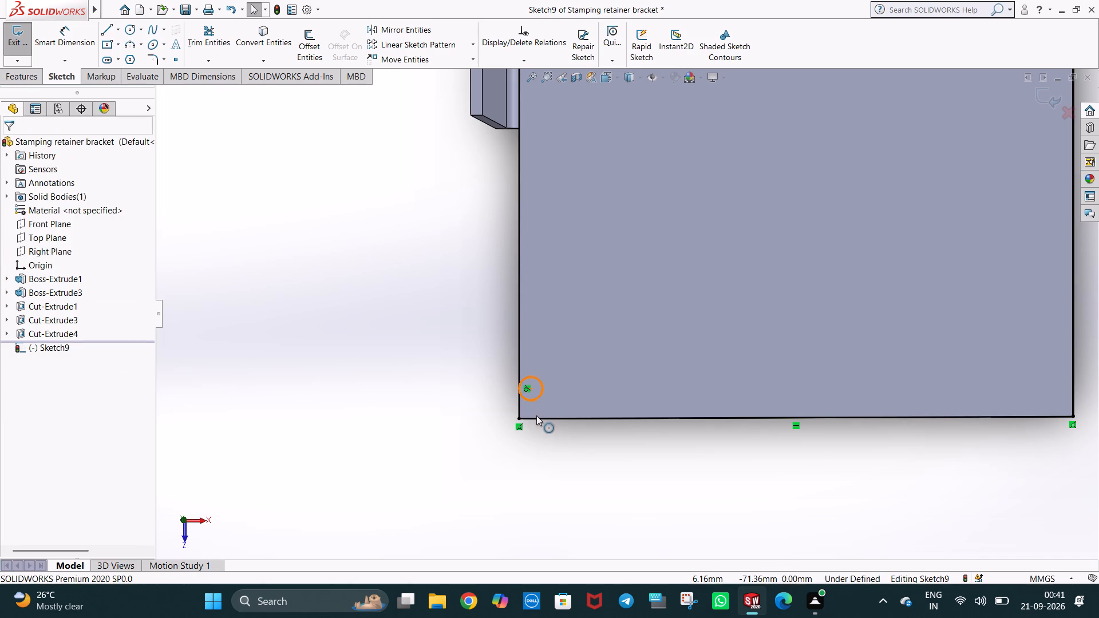
ctrl+click(537, 418)
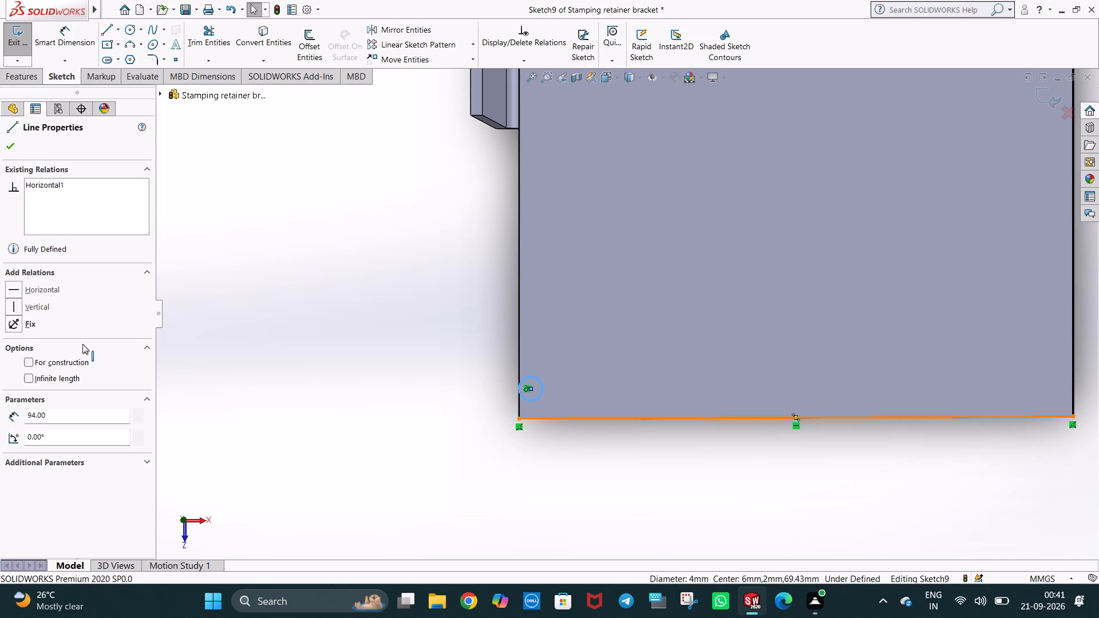
ctrl+click(45, 347)
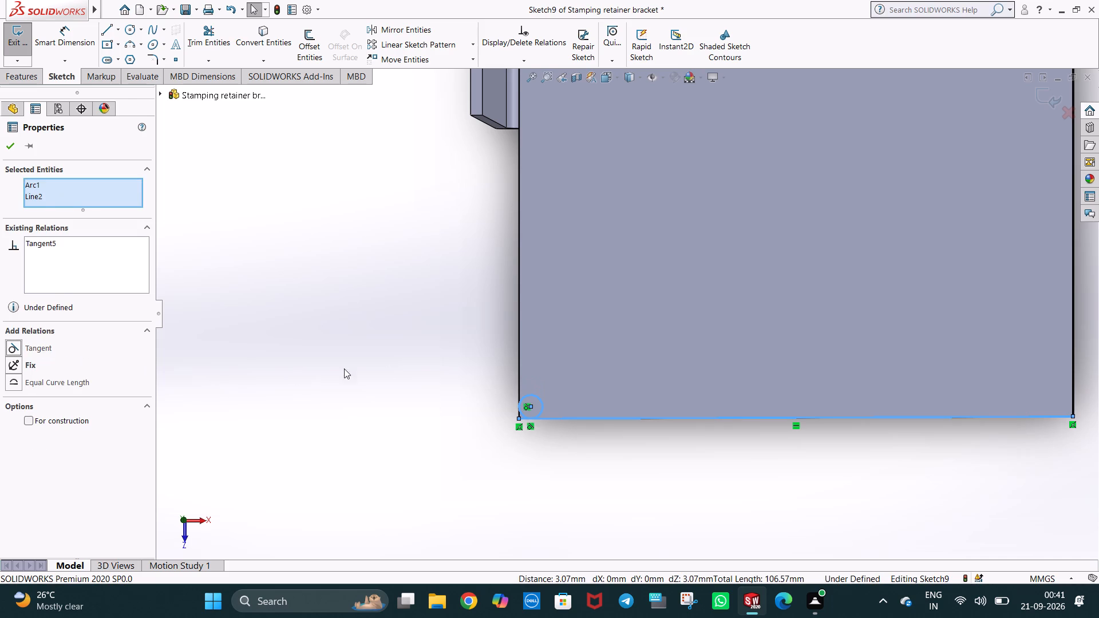
click(422, 365)
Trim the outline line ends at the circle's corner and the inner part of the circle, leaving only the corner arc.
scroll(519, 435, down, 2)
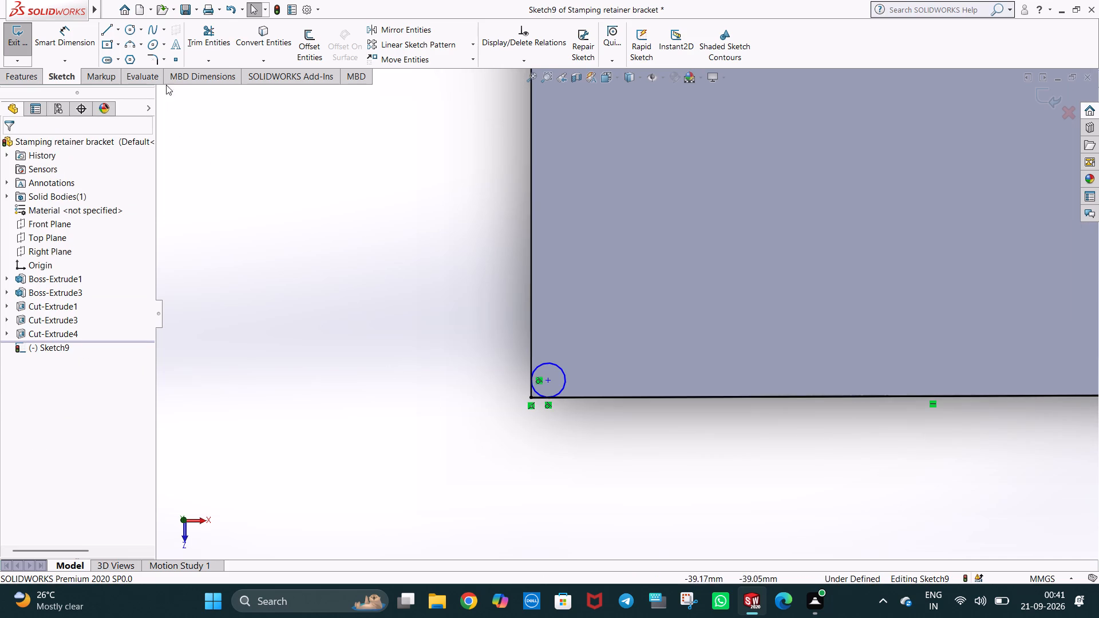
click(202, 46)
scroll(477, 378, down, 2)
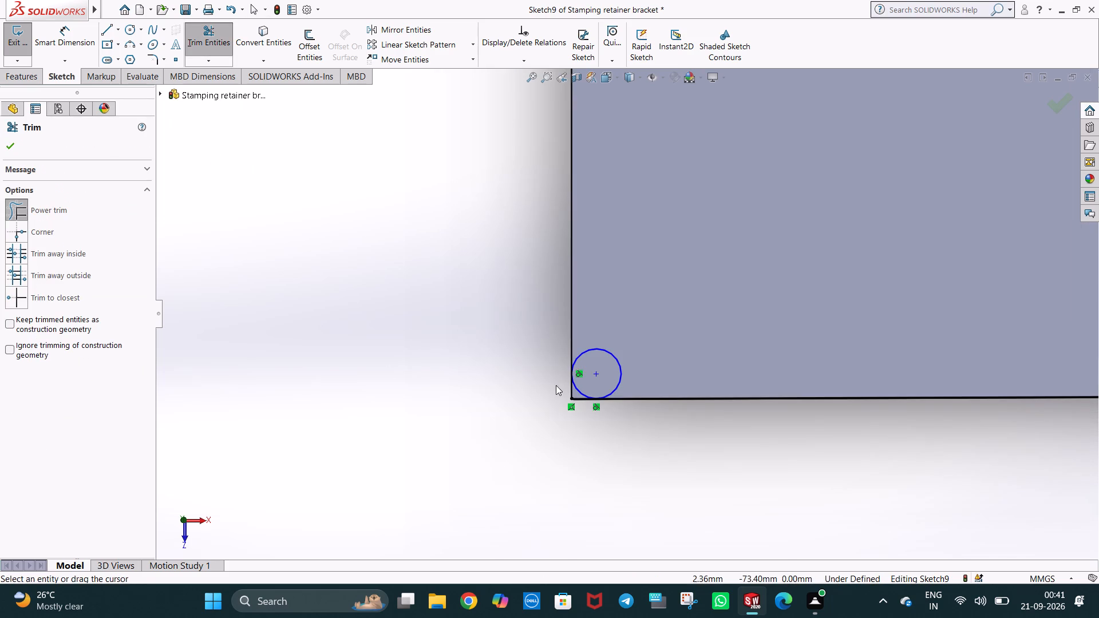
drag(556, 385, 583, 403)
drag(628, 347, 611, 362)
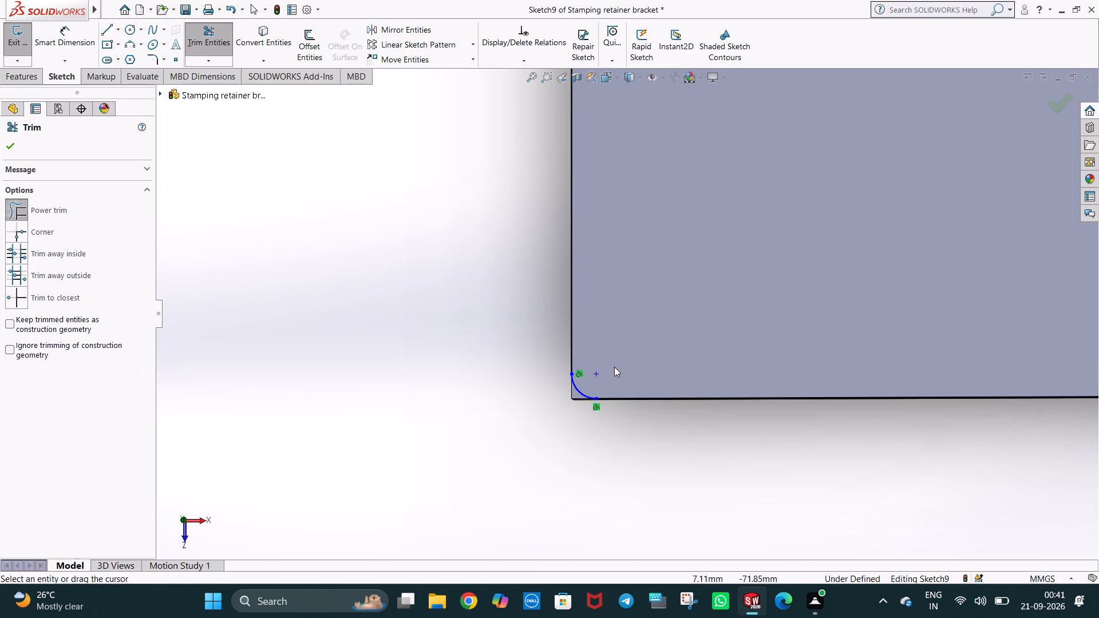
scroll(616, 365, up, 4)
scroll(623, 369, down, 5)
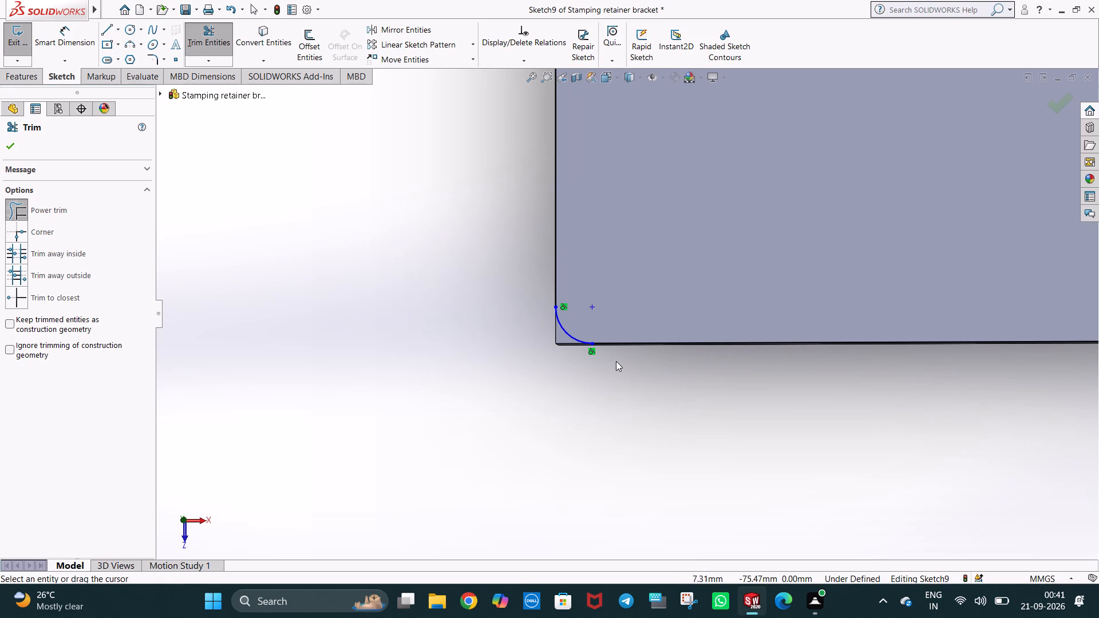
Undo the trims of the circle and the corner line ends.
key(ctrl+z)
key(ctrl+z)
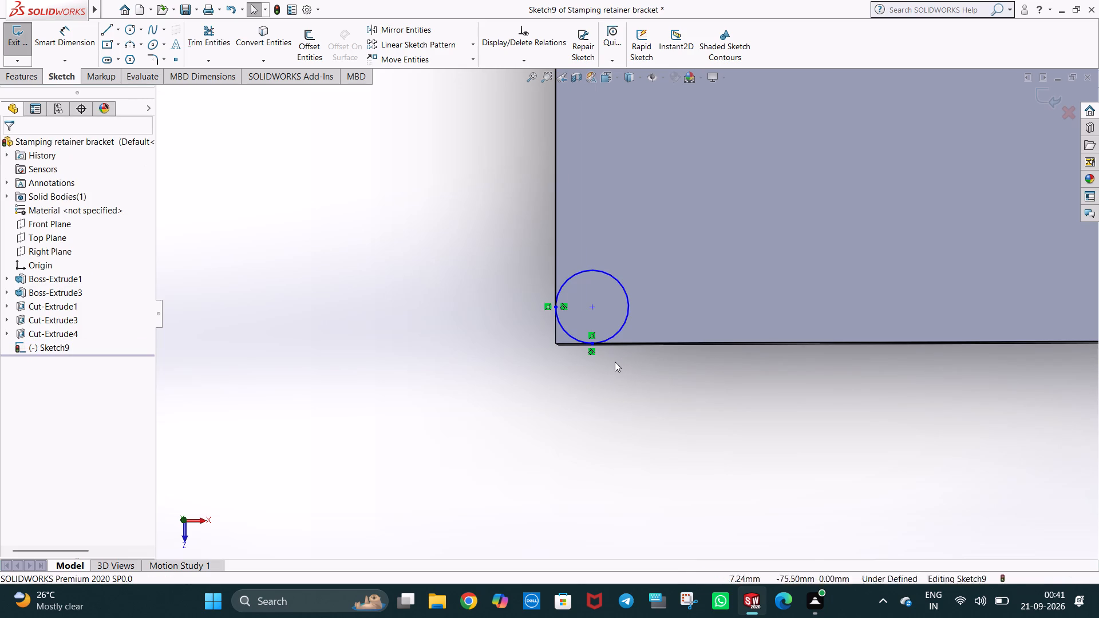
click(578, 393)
Trim away only the inner part of the circle, keeping the corner arc and the square outline corner.
click(221, 43)
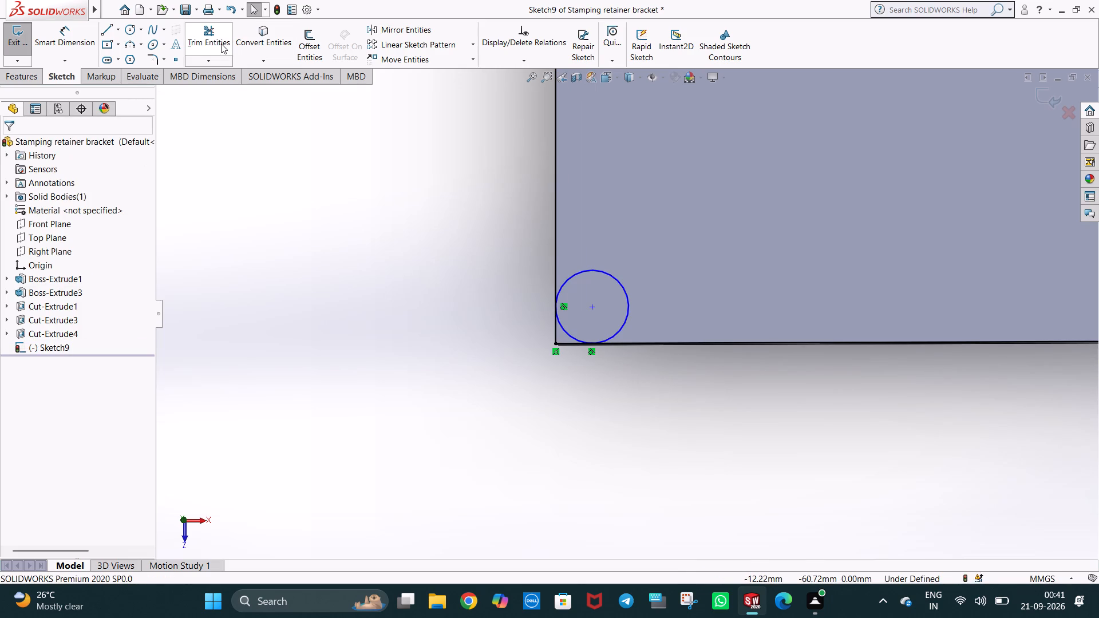
drag(635, 295, 618, 301)
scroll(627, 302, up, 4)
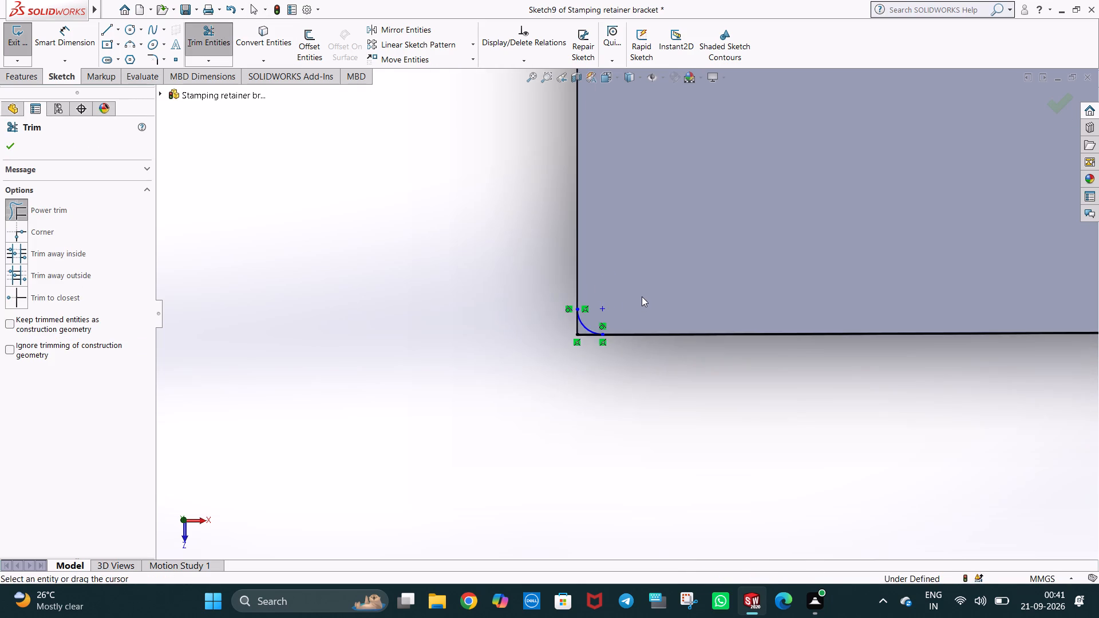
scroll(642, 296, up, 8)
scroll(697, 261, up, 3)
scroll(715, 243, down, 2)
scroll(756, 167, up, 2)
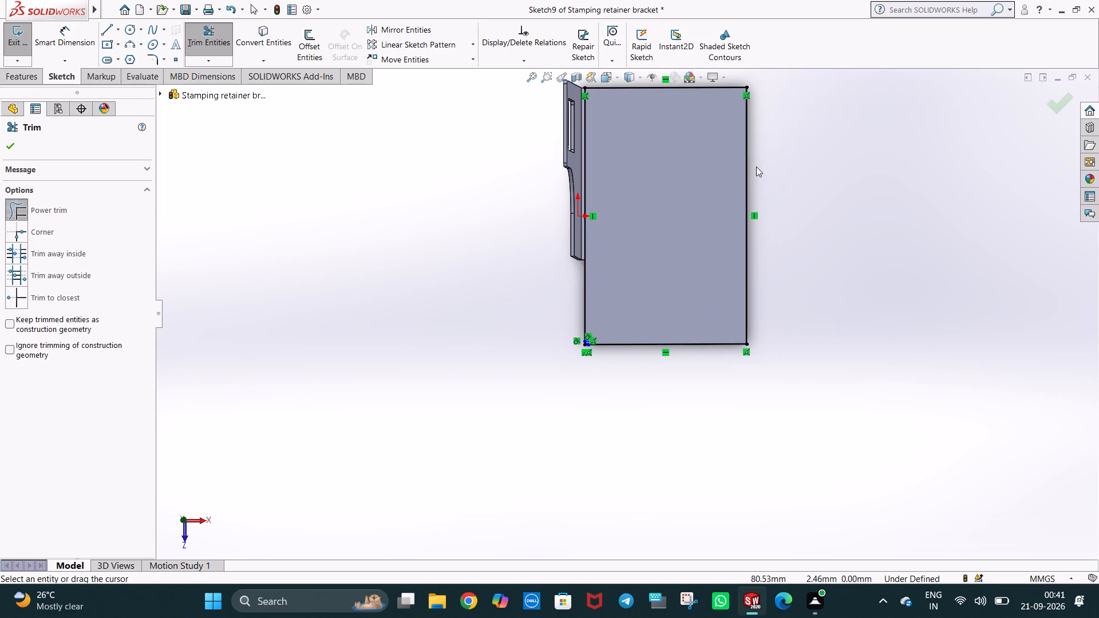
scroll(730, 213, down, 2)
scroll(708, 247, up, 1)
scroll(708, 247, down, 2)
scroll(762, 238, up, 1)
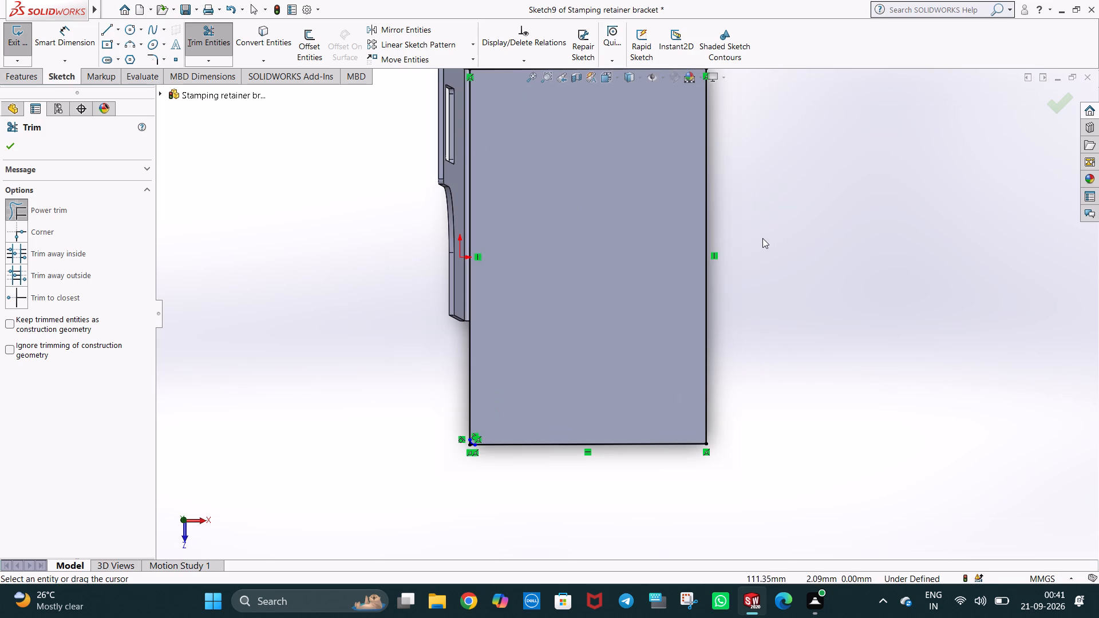
Finish trimming and draw a 98 mm horizontal centerline from the origin to the midpoint of the outline's right edge.
click(764, 236)
key(Escape)
key(Escape)
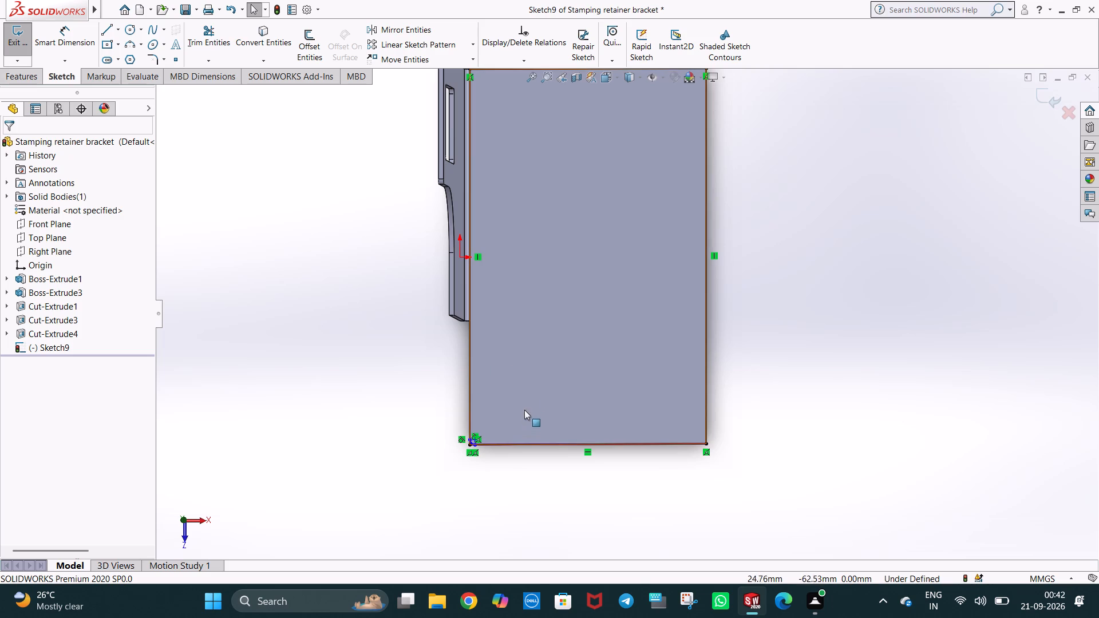
scroll(488, 325, up, 3)
scroll(530, 223, down, 2)
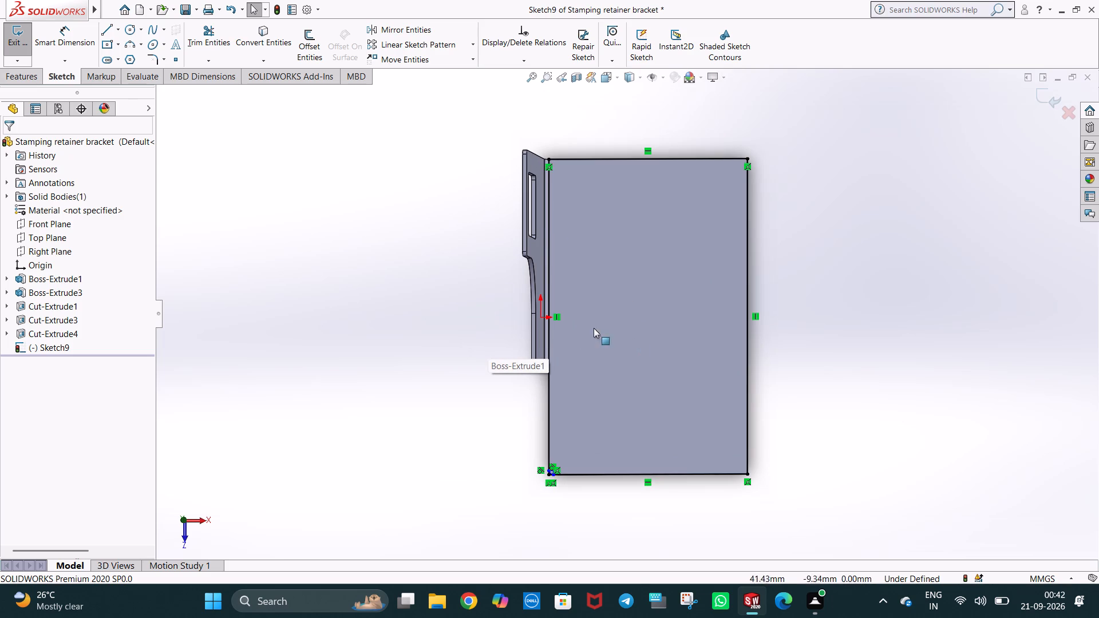
click(372, 178)
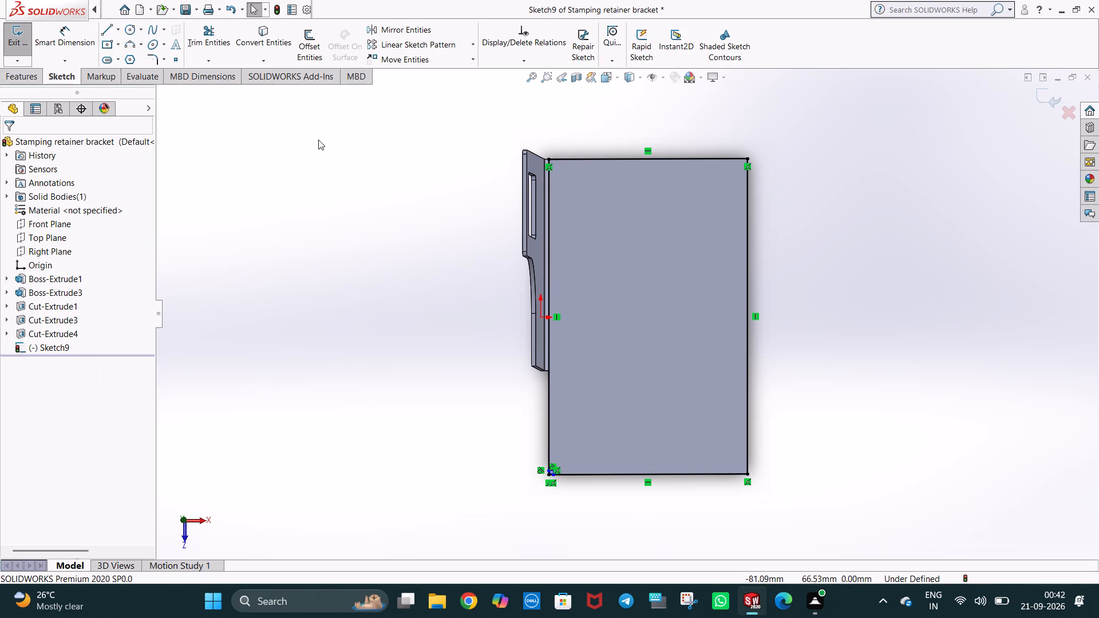
click(120, 30)
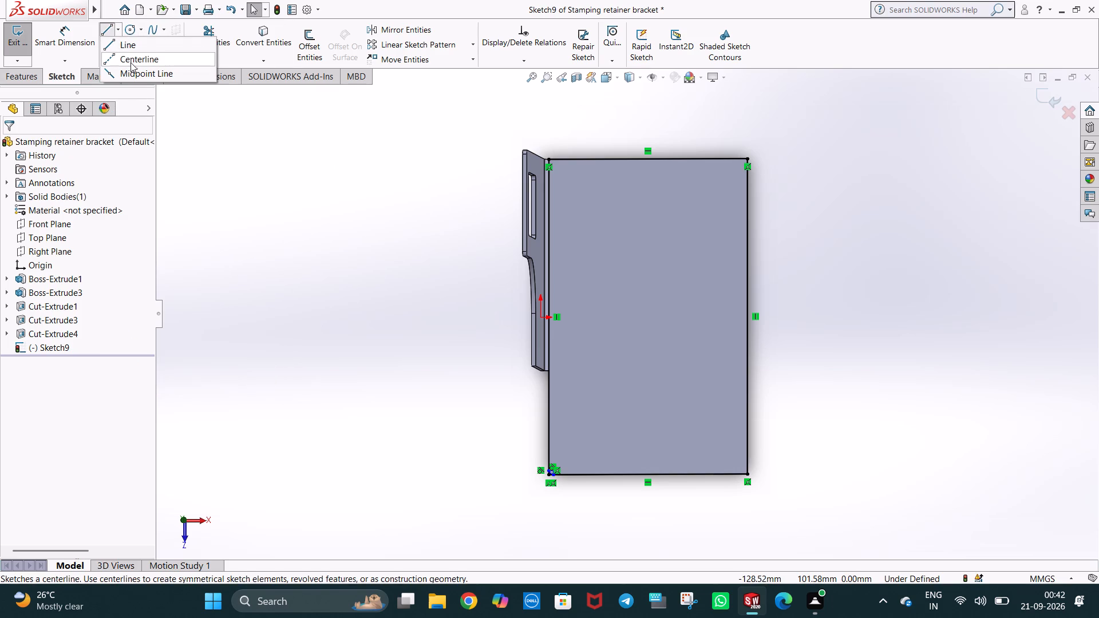
click(132, 61)
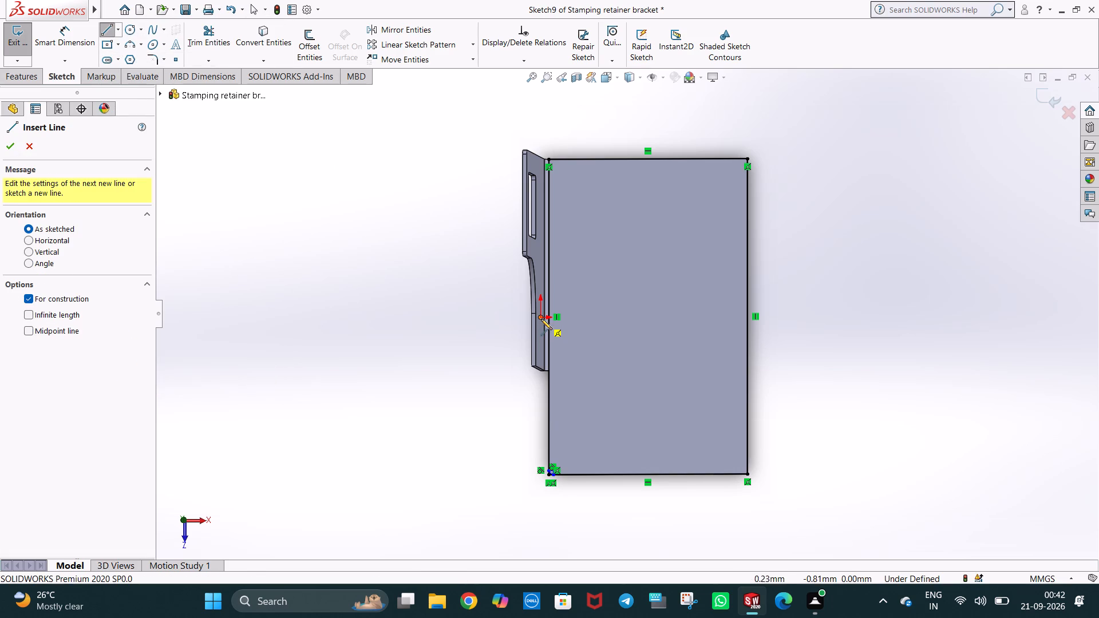
click(541, 317)
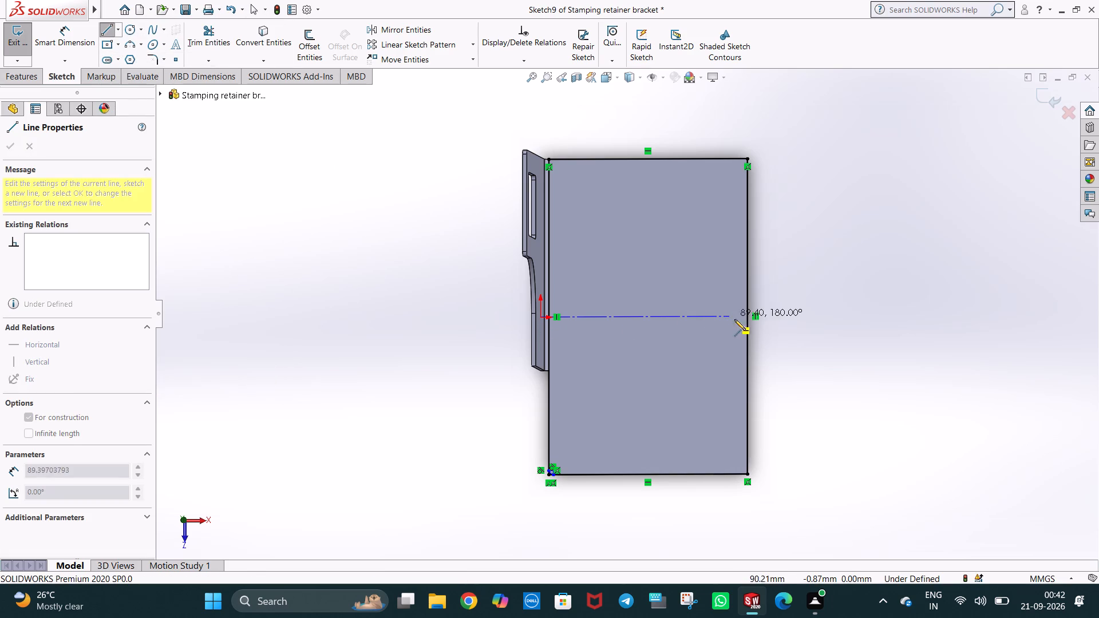
click(748, 316)
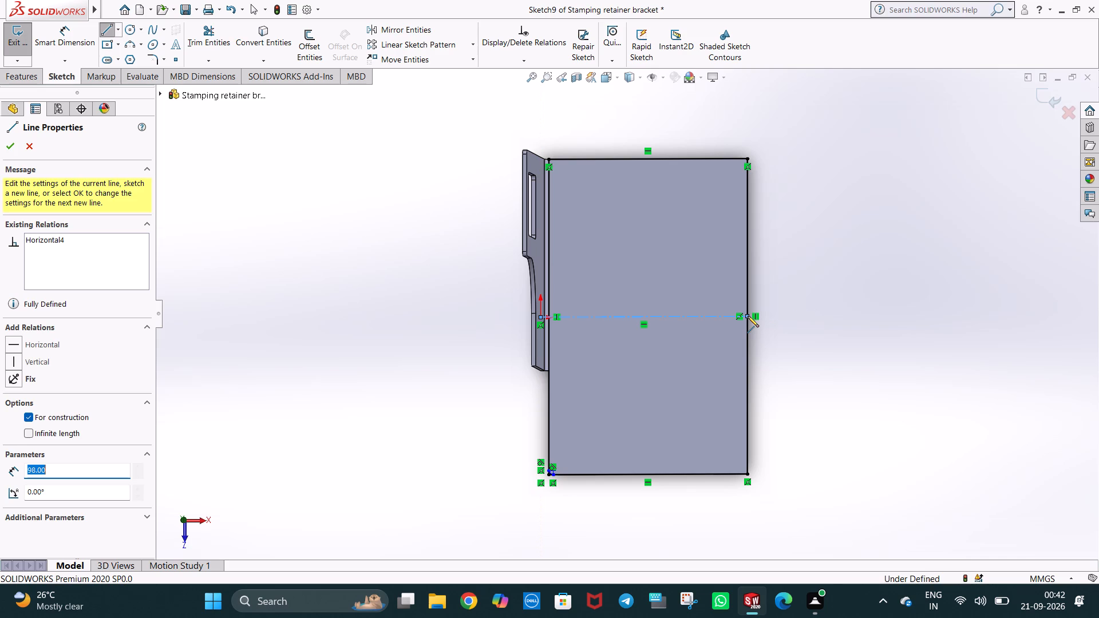
key(Escape)
key(Escape)
Draw a 49 mm centerline from the plate's bottom-right corner leftward along the bottom edge.
scroll(675, 403, down, 2)
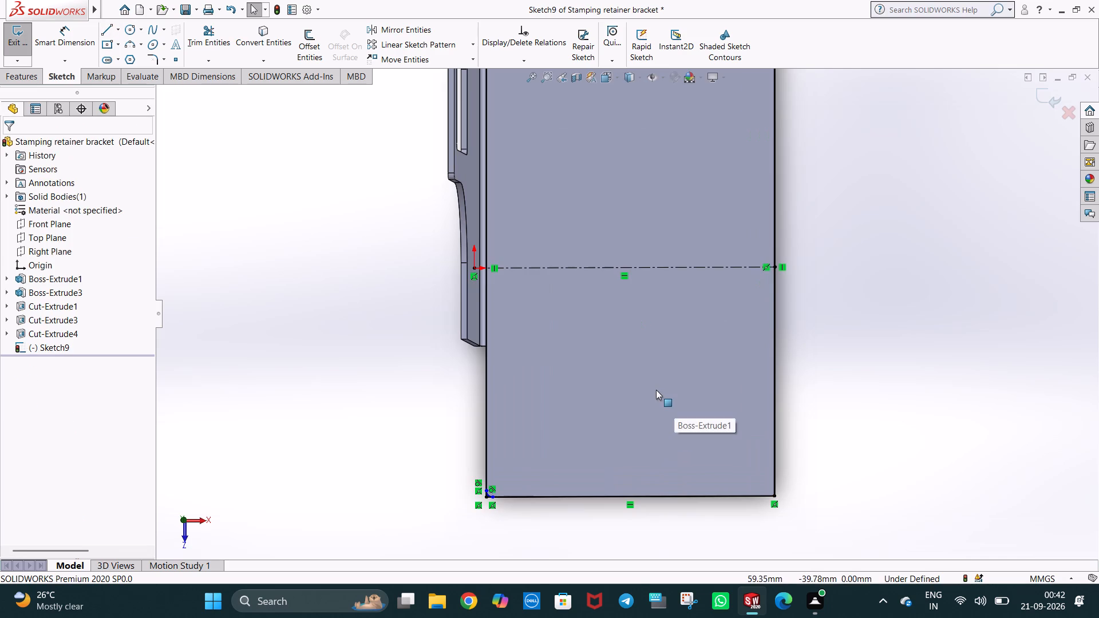
middle_drag(650, 386, 603, 392)
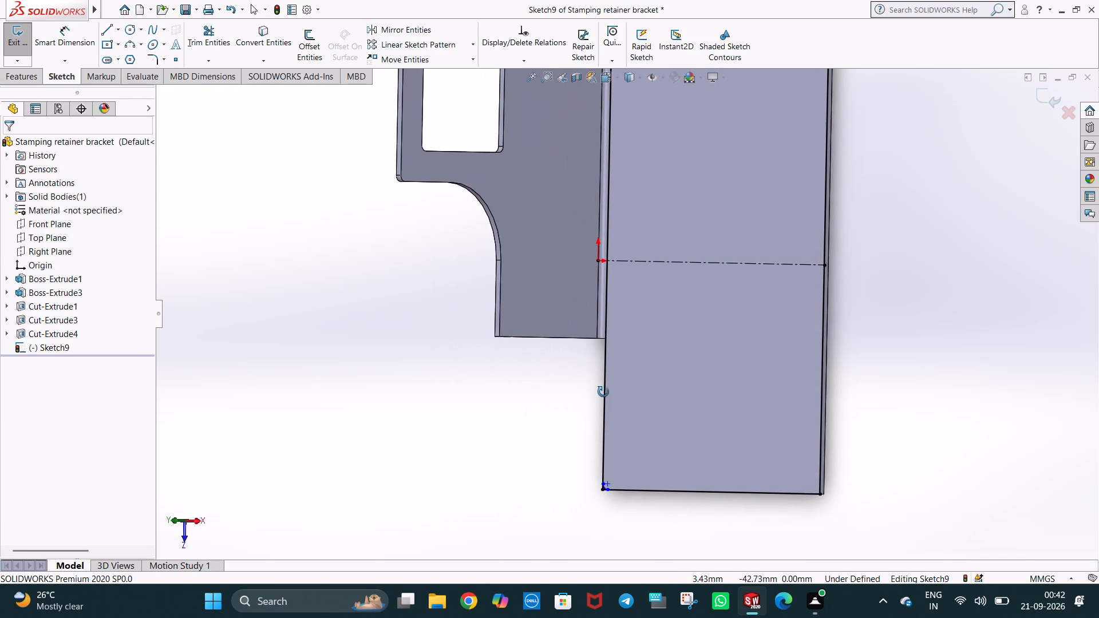
middle_drag(603, 392, 657, 385)
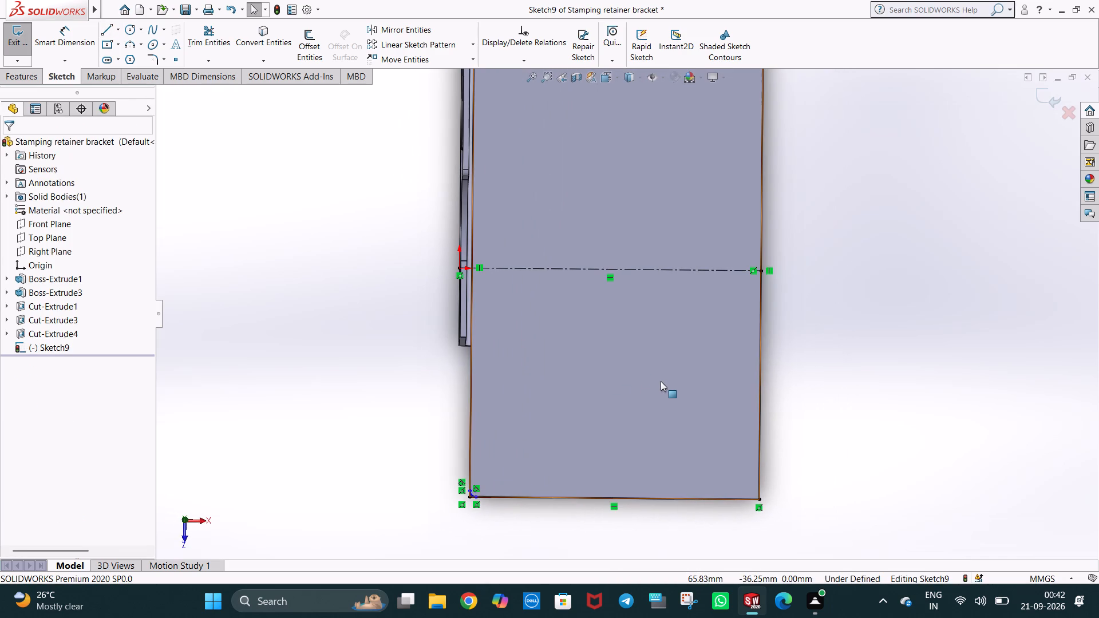
middle_click(660, 381)
scroll(662, 374, up, 1)
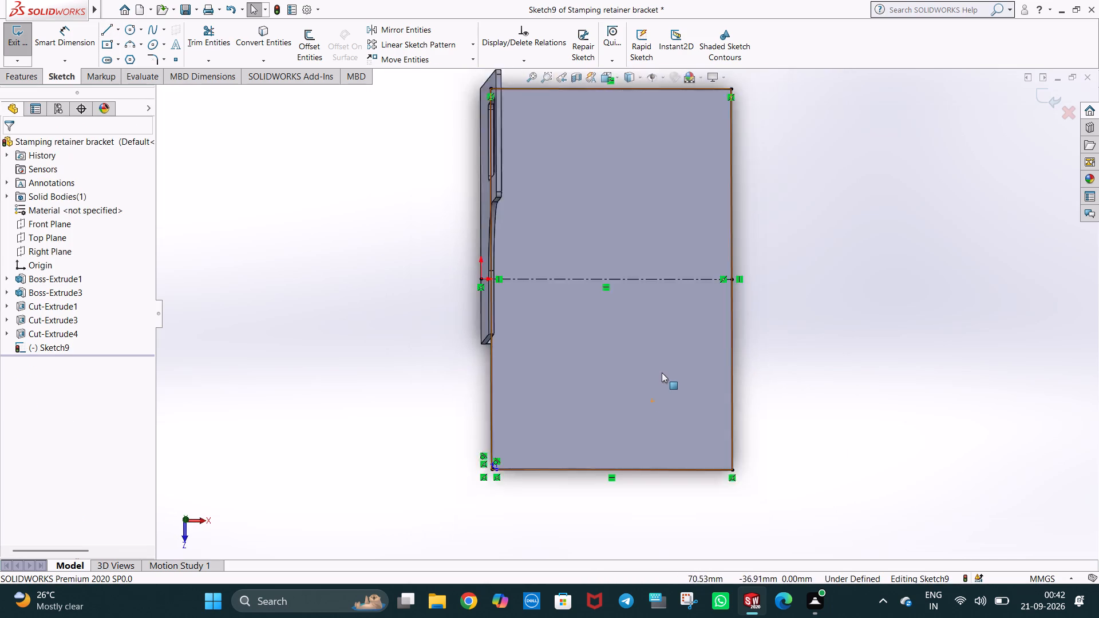
scroll(662, 373, up, 1)
middle_drag(651, 264, 643, 270)
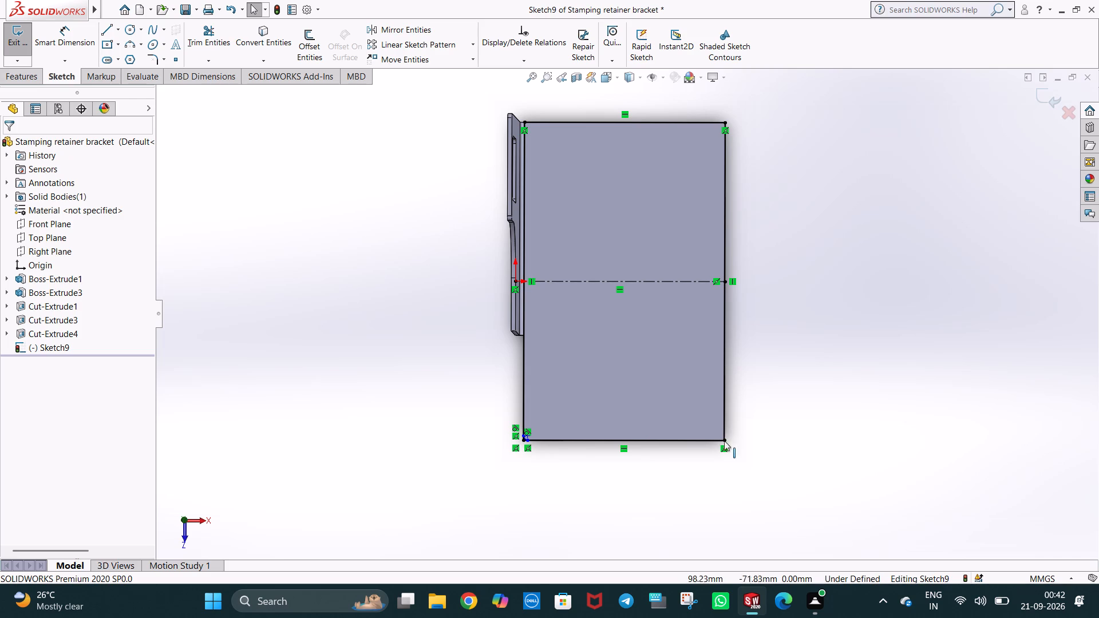
scroll(724, 437, down, 3)
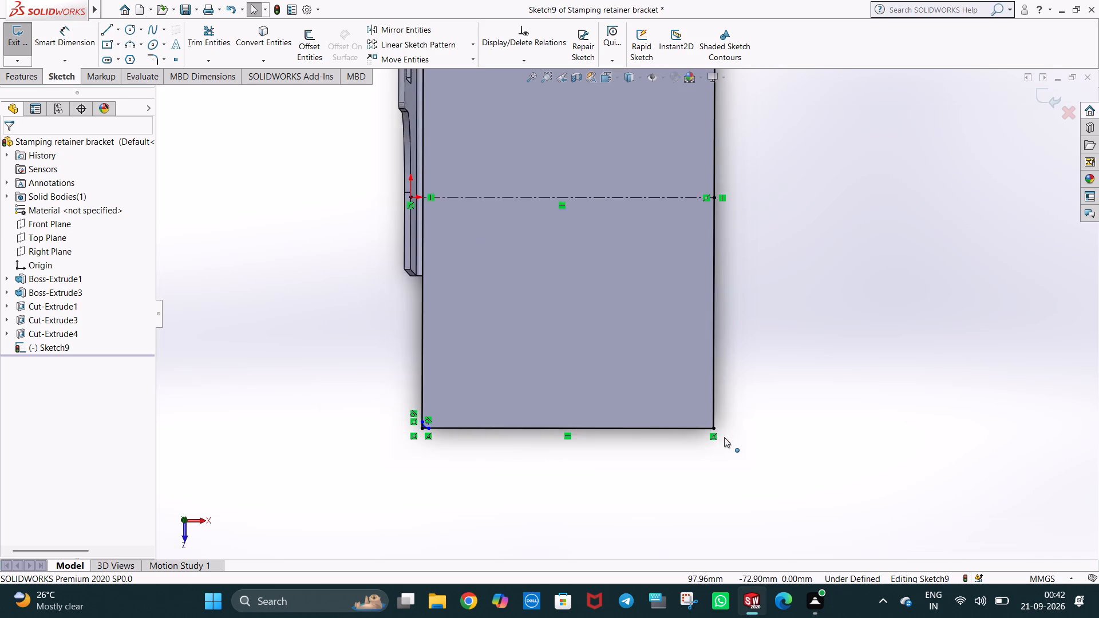
click(705, 421)
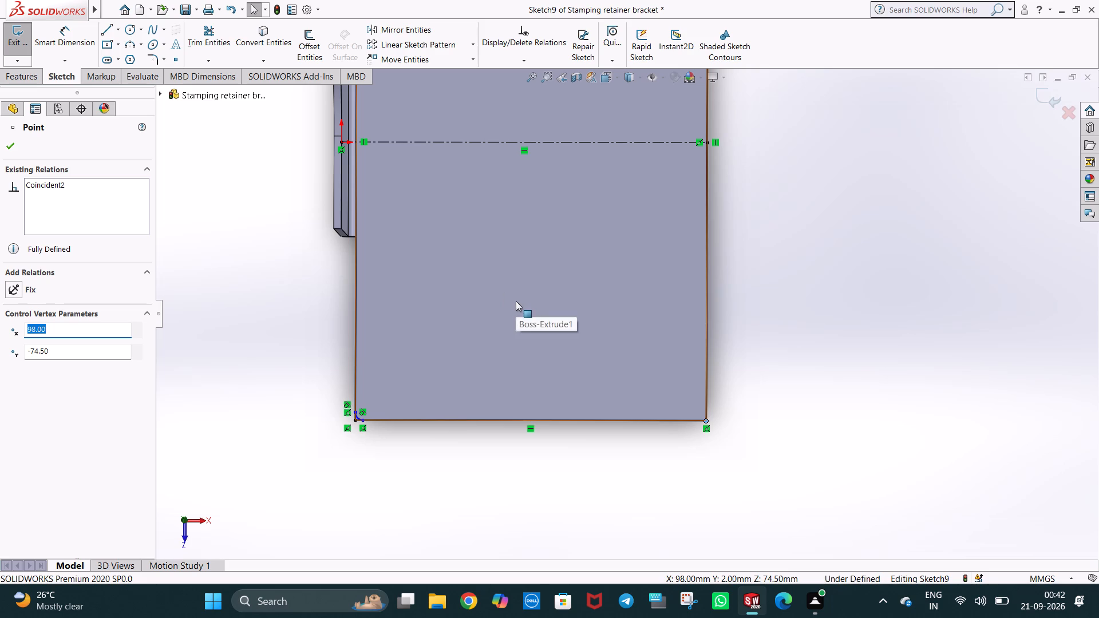
key(Escape)
click(117, 29)
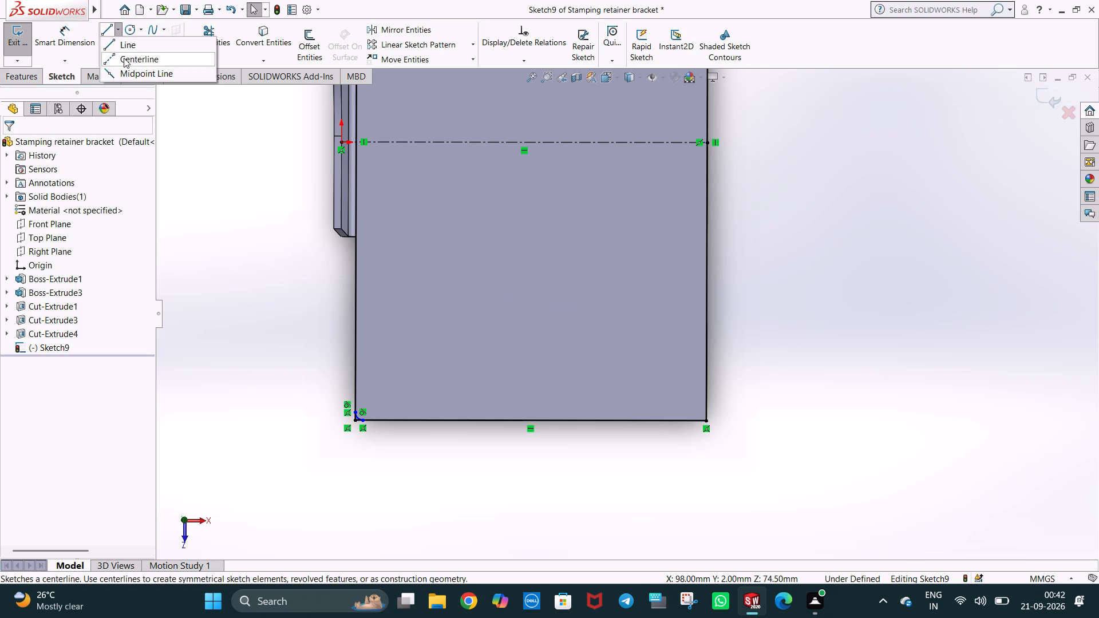
click(124, 58)
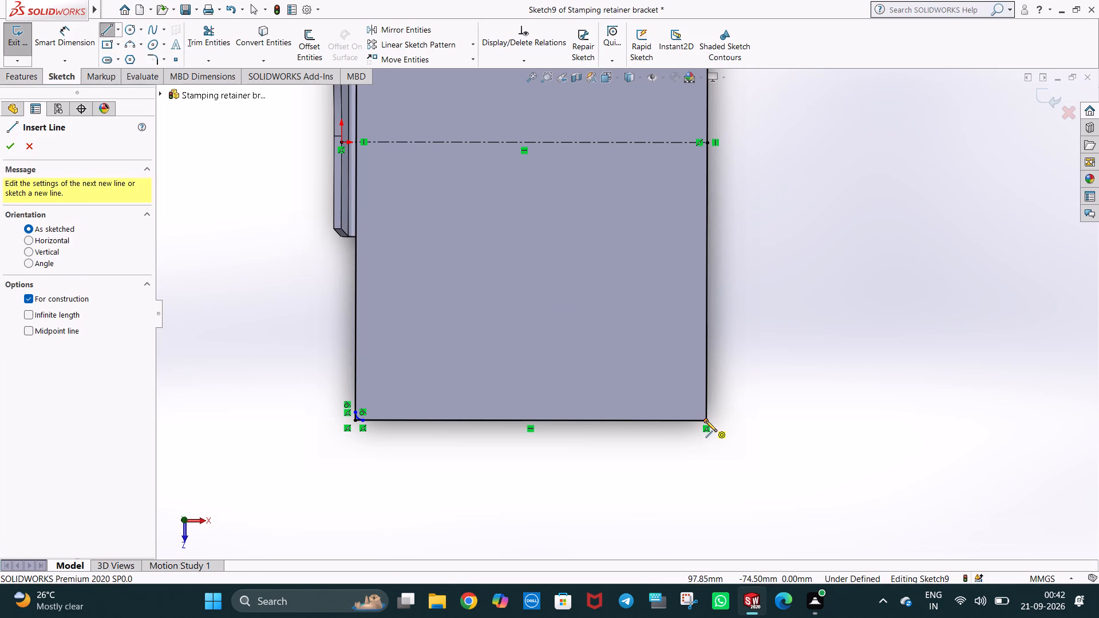
click(706, 421)
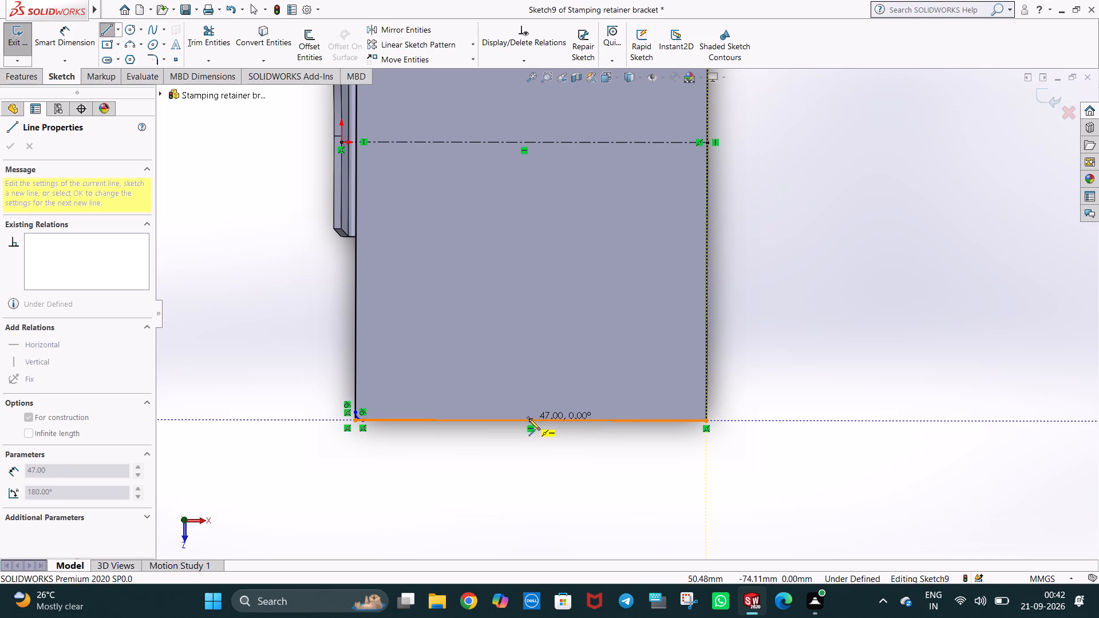
click(515, 419)
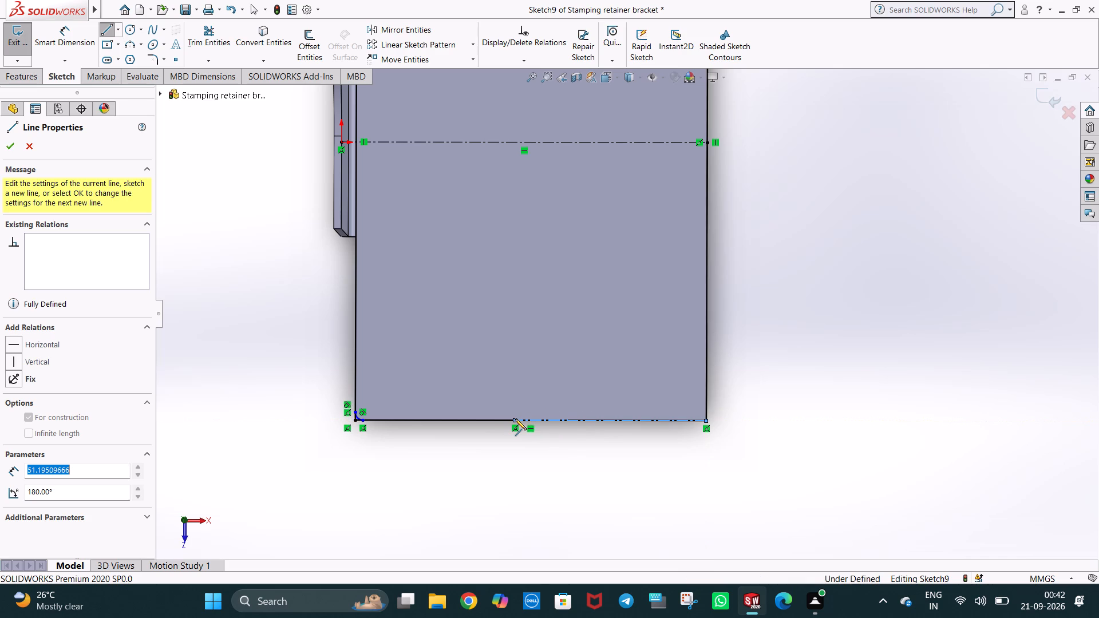
text(49)
key(Return)
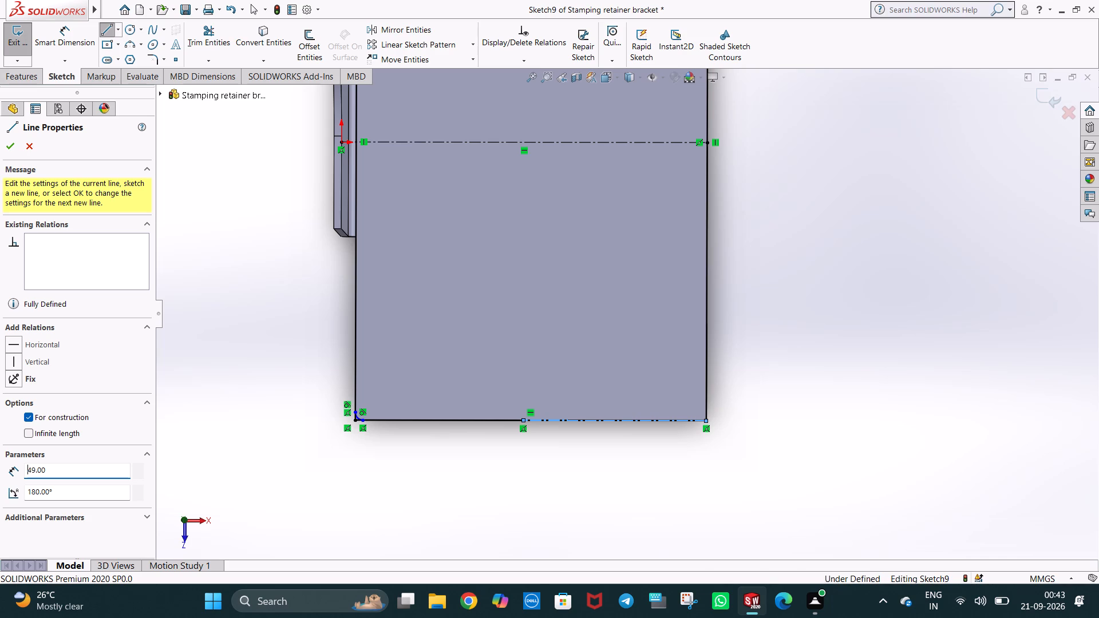
Continue with a 49 mm vertical centerline upward and a horizontal centerline back to the plate's right edge.
click(523, 233)
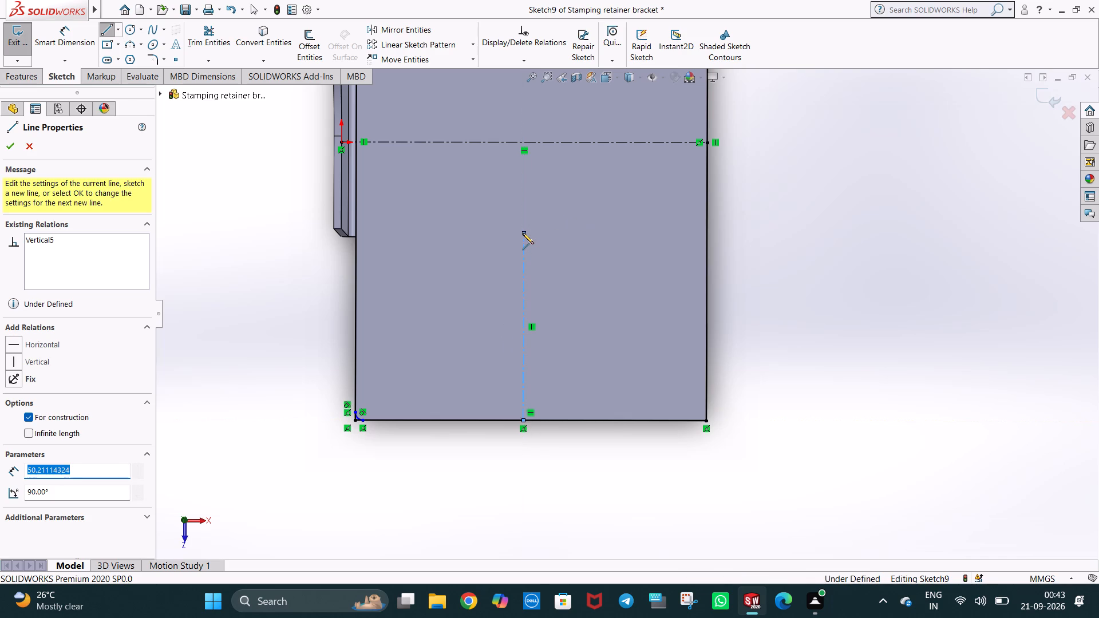
text(49)
key(Return)
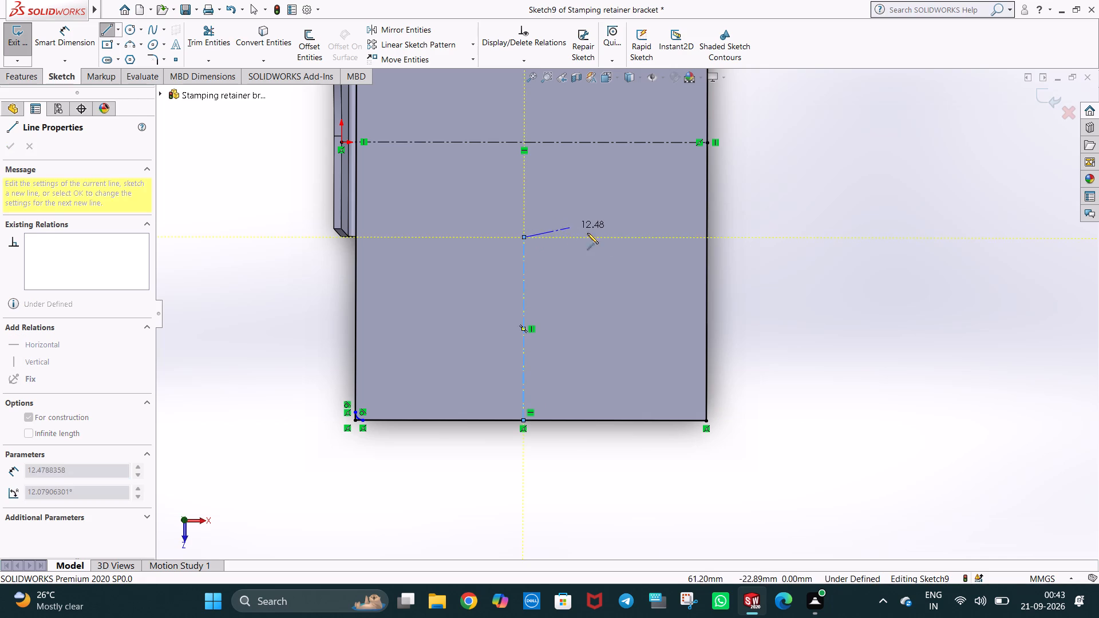
click(707, 237)
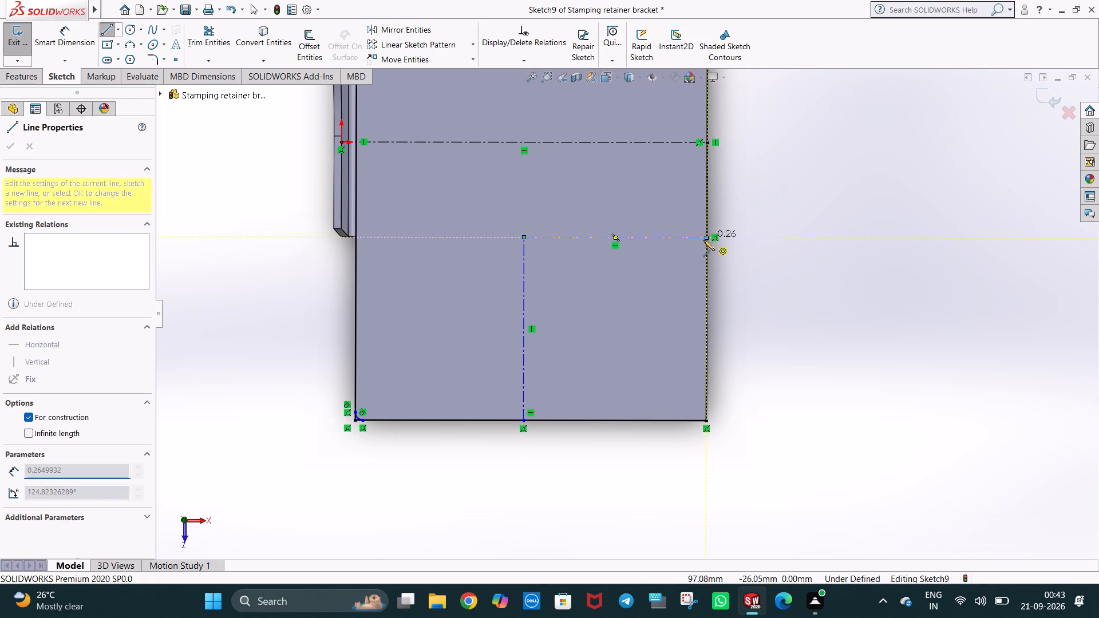
key(Escape)
key(Escape)
click(788, 215)
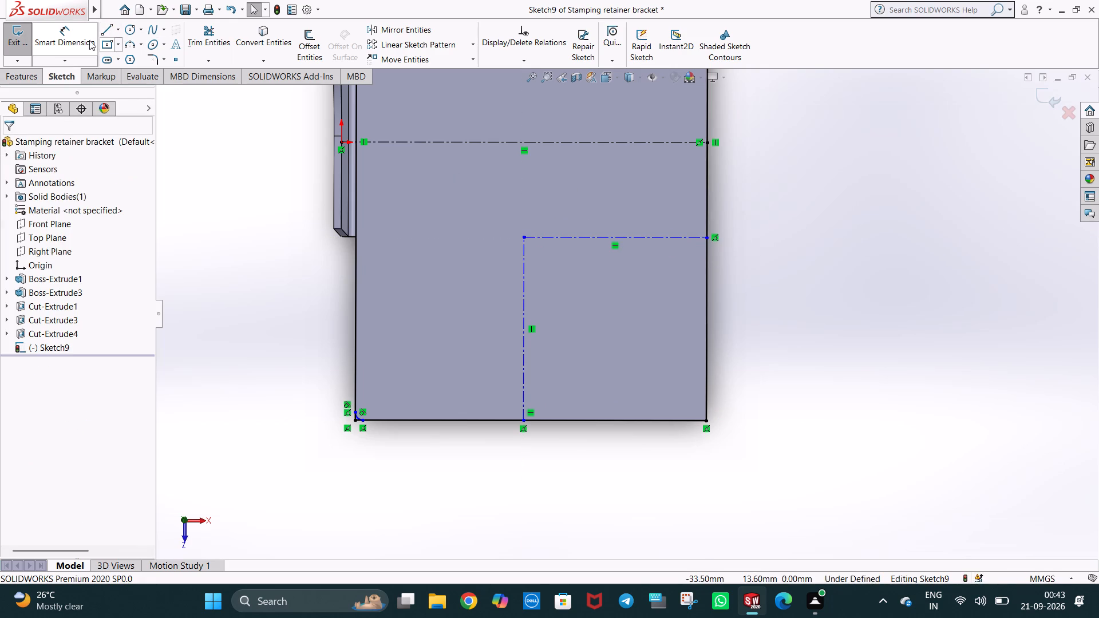
Draw a circle of radius 24 mm centred in the 49 mm square at the plate's bottom-right corner.
click(133, 31)
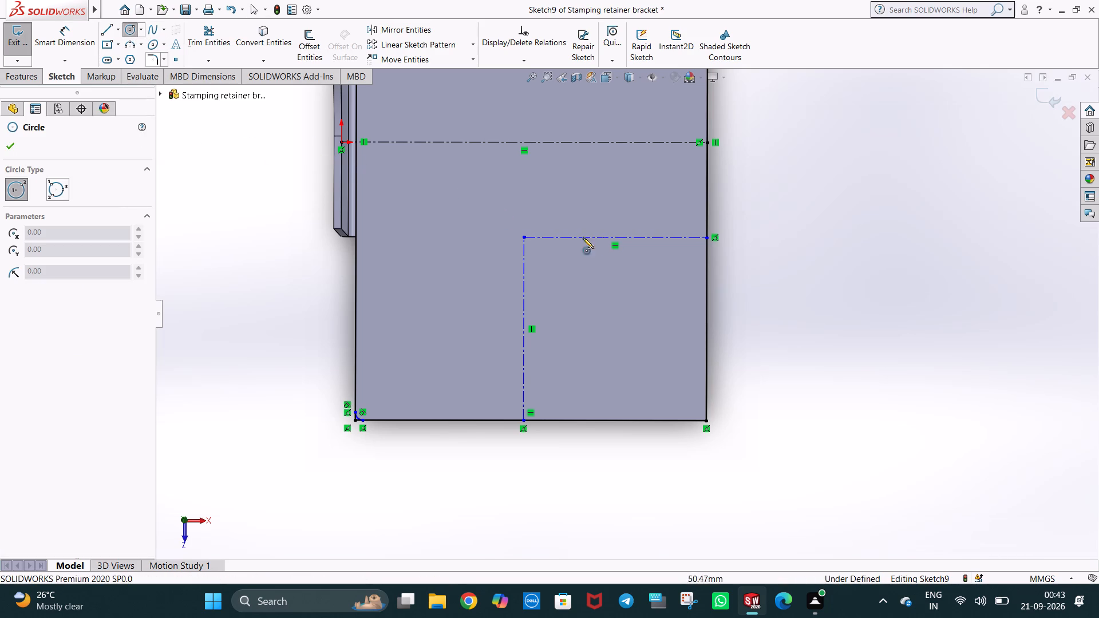
click(616, 328)
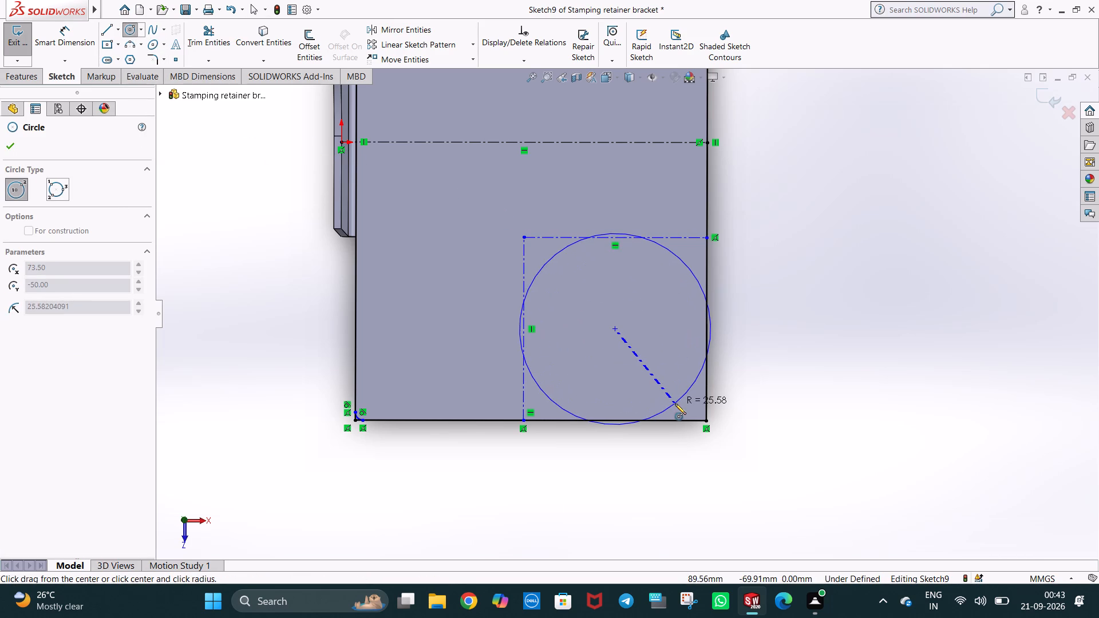
click(675, 403)
text(24)
key(Return)
key(Escape)
click(736, 326)
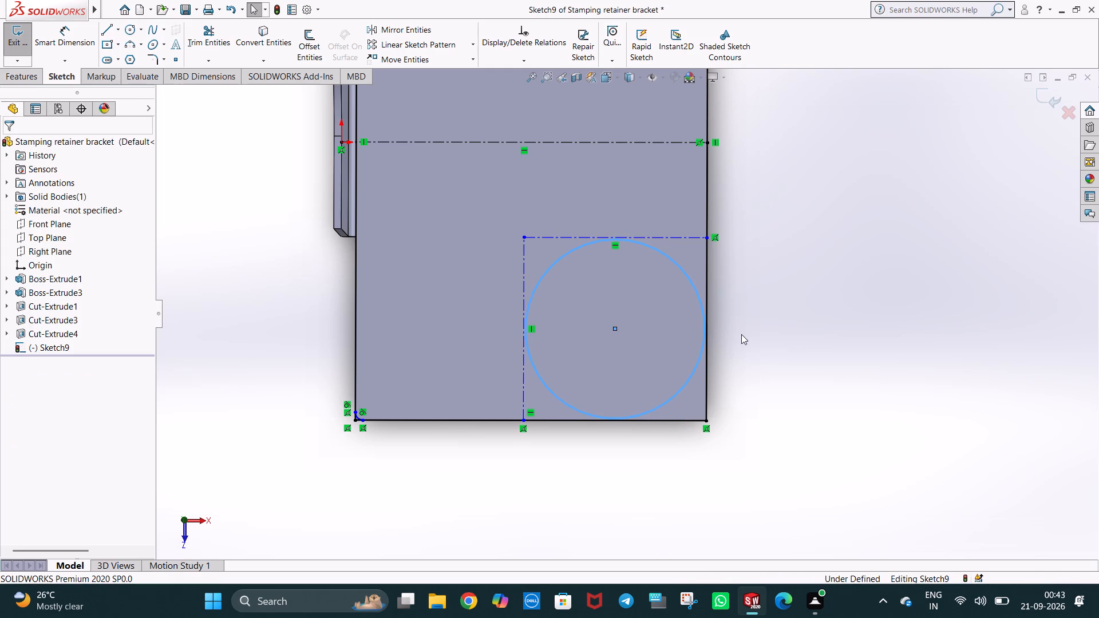
Set the circle's radius to 24.5 mm.
click(684, 389)
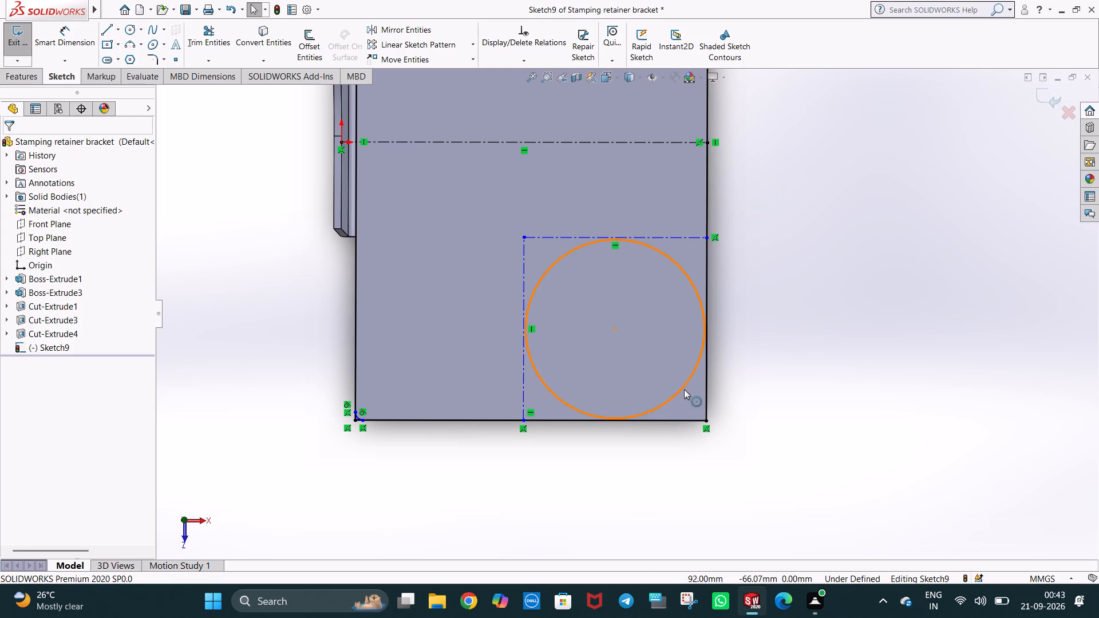
text(24.5)
key(Return)
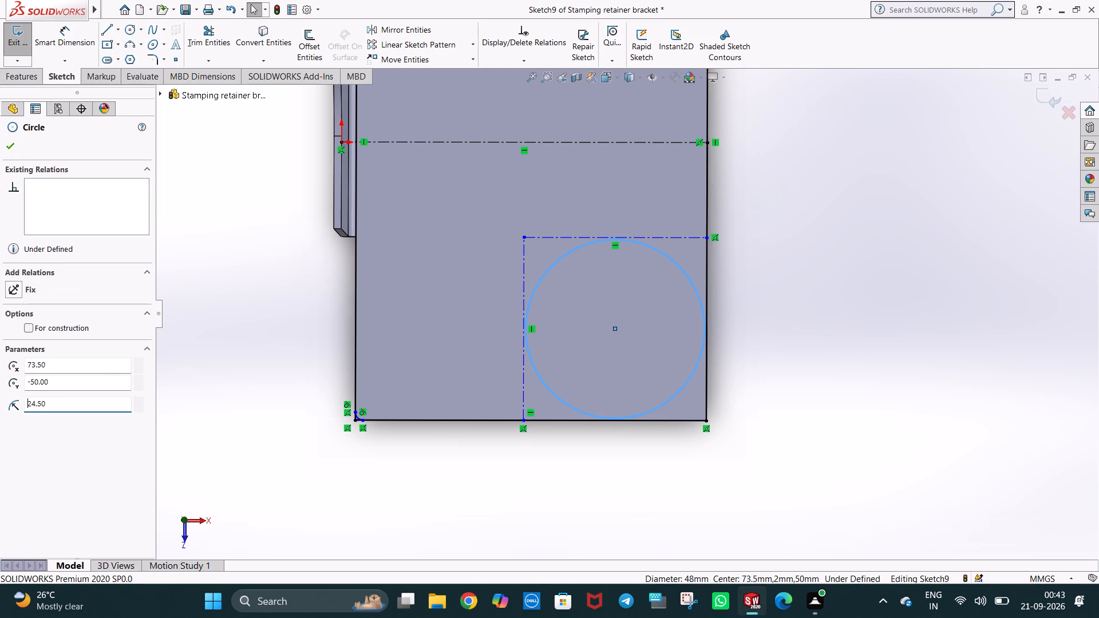
key(Escape)
click(879, 359)
Trim the square's upper-left centerline corner and the circle, keeping only the circle's upper-left quarter arc.
scroll(682, 385, up, 1)
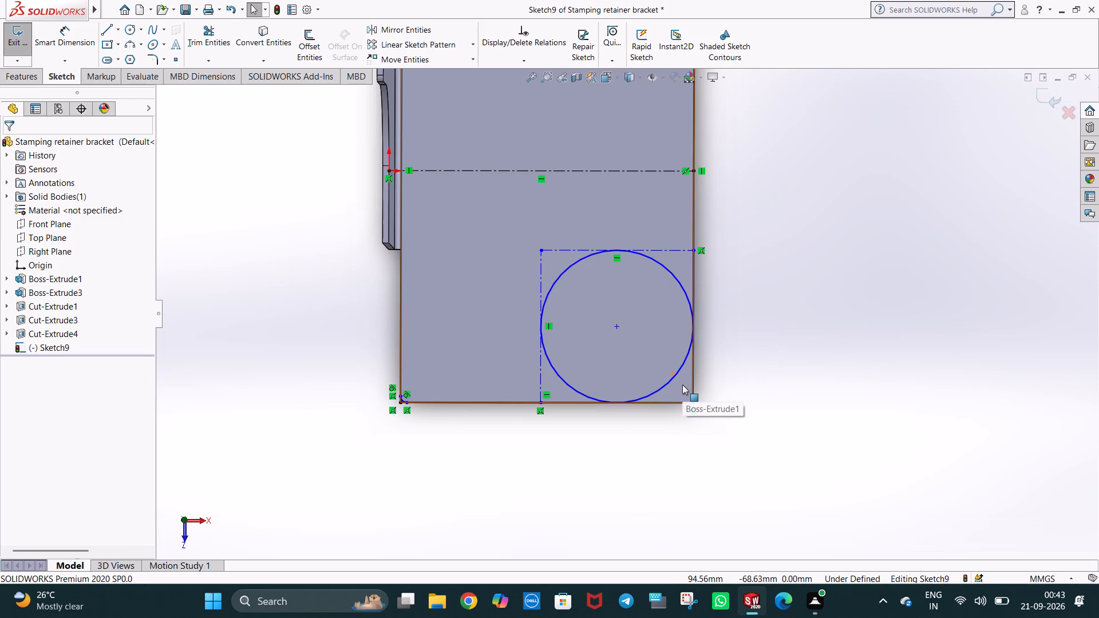
click(209, 24)
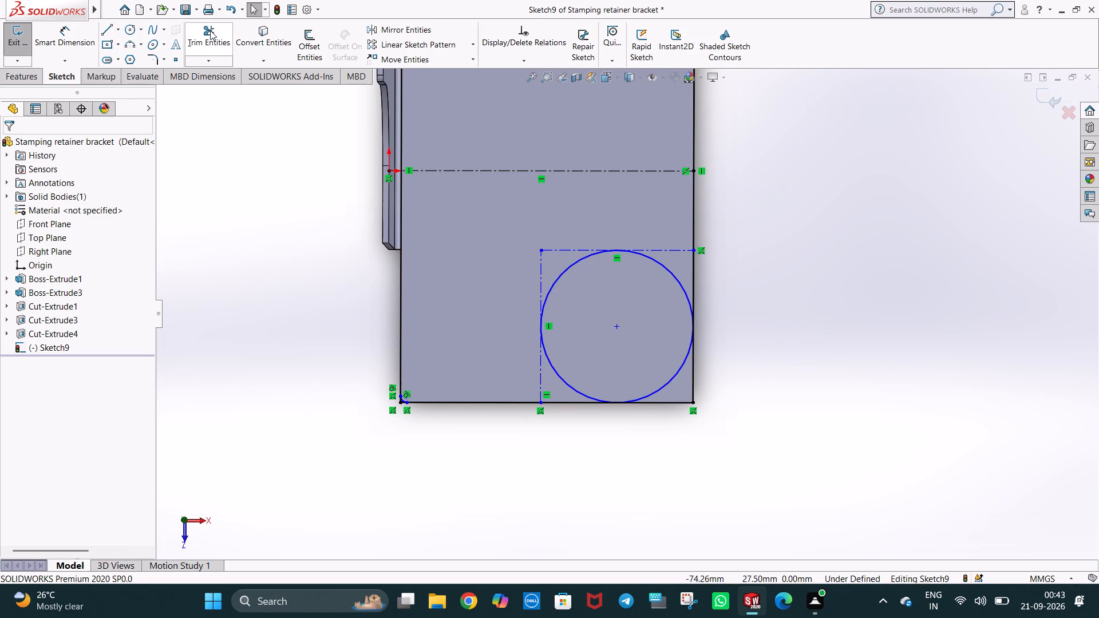
drag(570, 239, 524, 278)
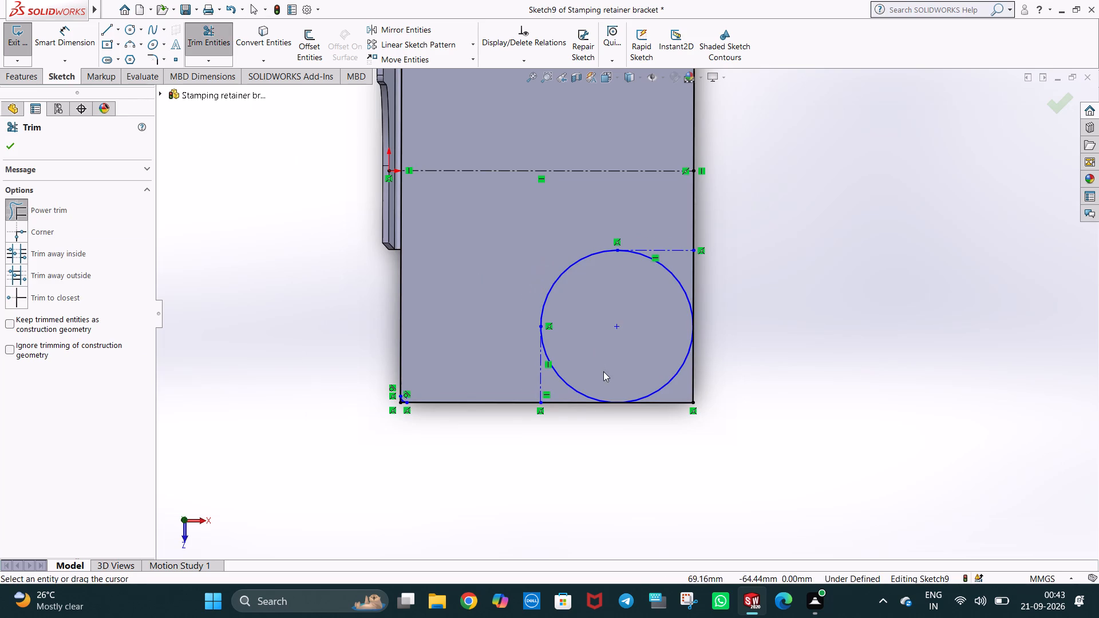
drag(603, 371, 571, 394)
drag(682, 268, 673, 318)
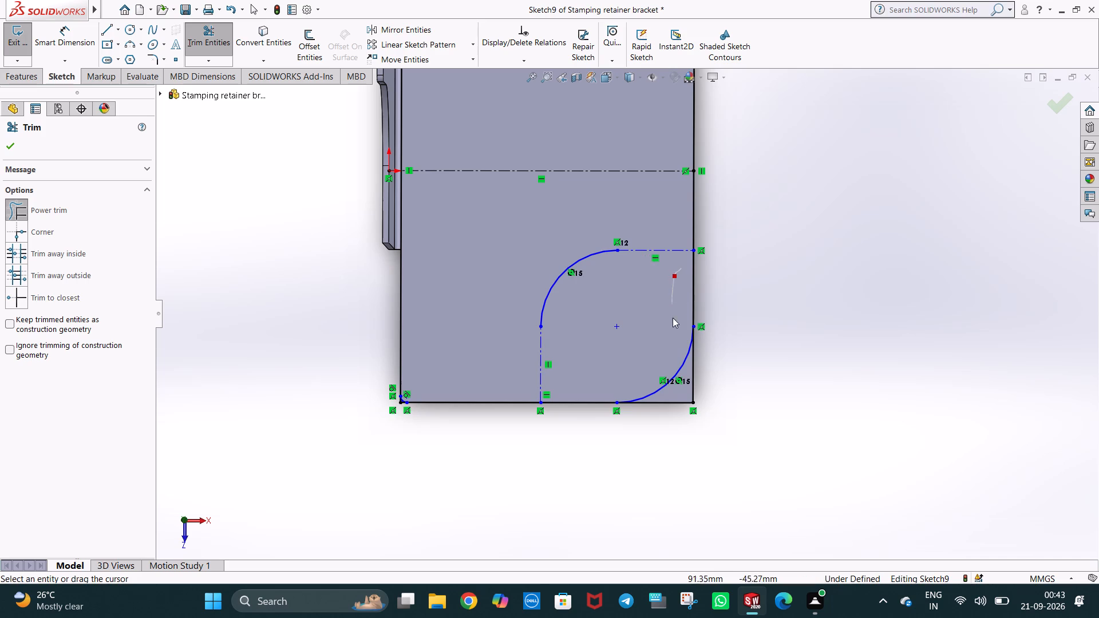
drag(673, 318, 679, 374)
key(Escape)
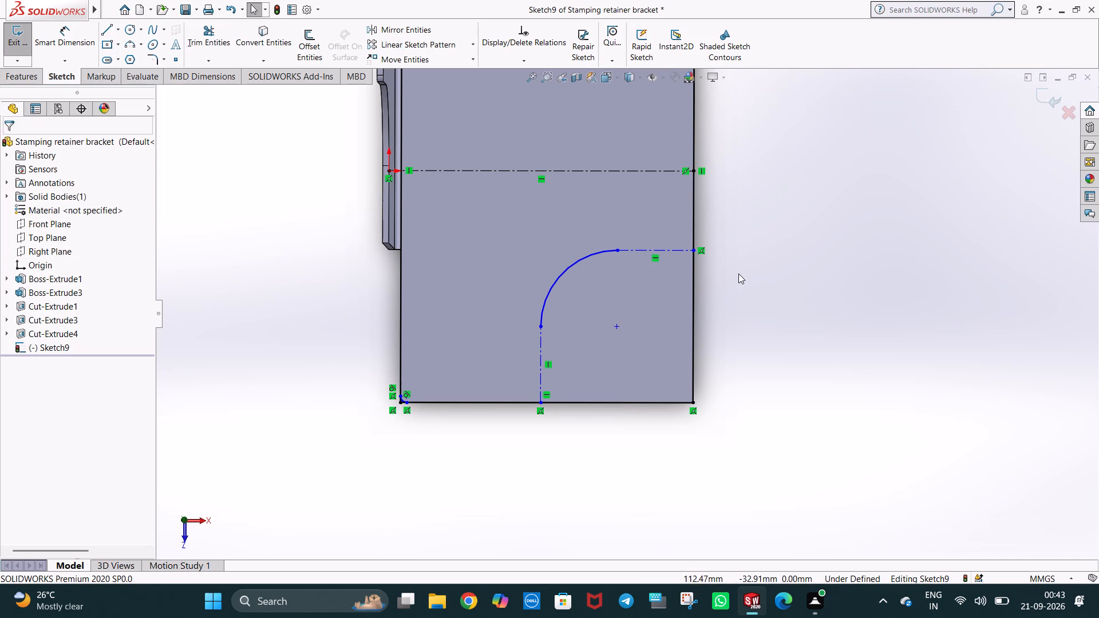
click(738, 274)
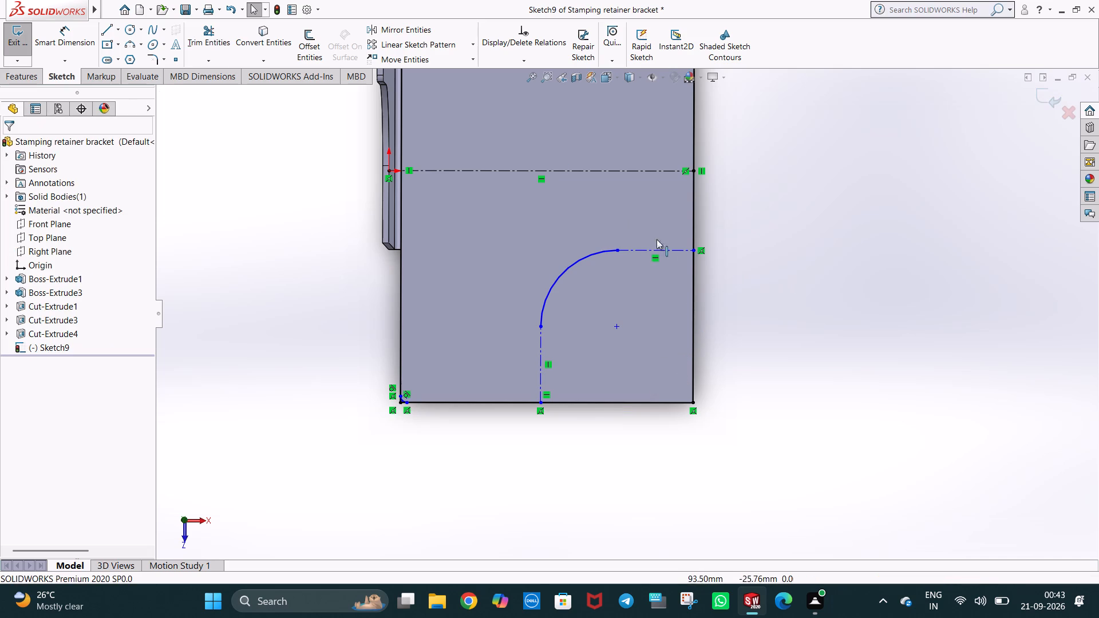
Draw solid lines over the vertical and horizontal centerlines, from the 24.5 mm arc's endpoints to the plate's bottom and right edges.
click(104, 29)
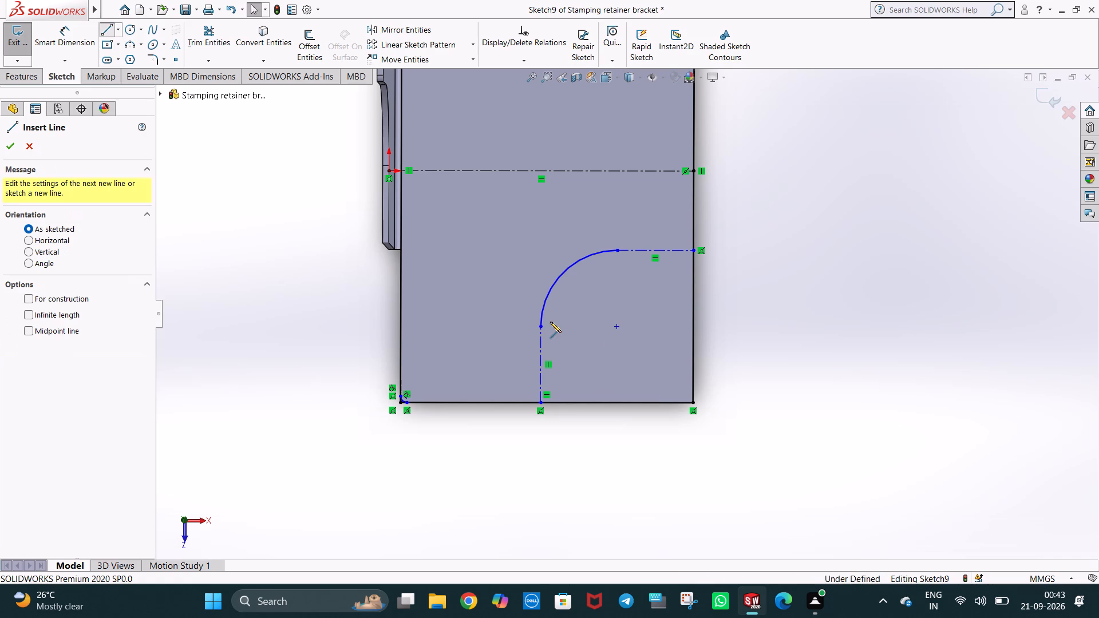
click(541, 327)
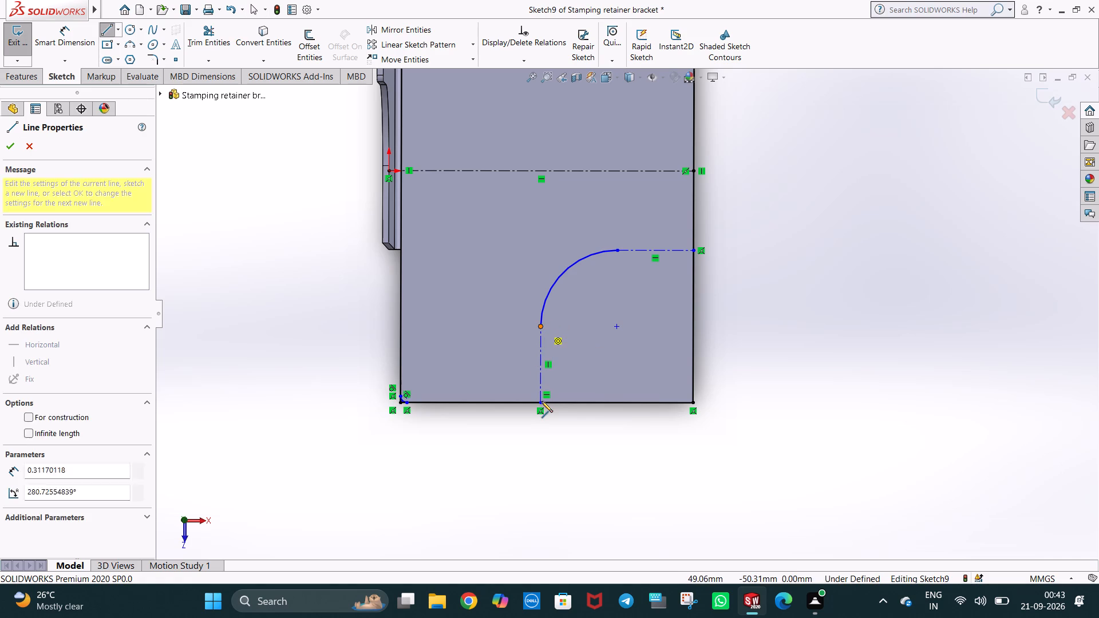
click(540, 402)
key(Escape)
key(Escape)
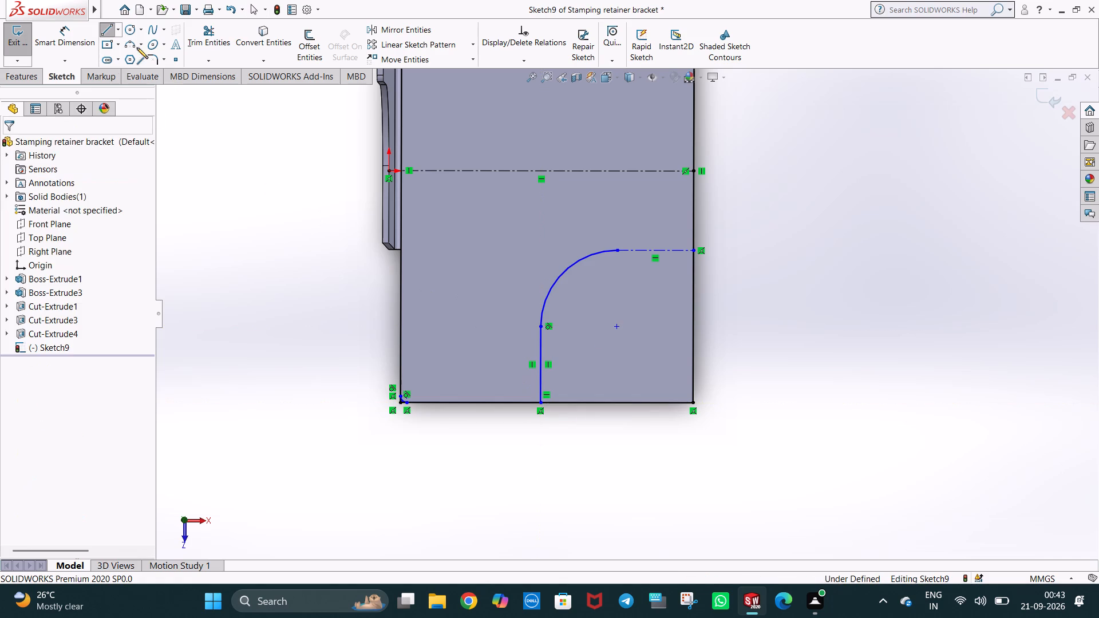
click(104, 28)
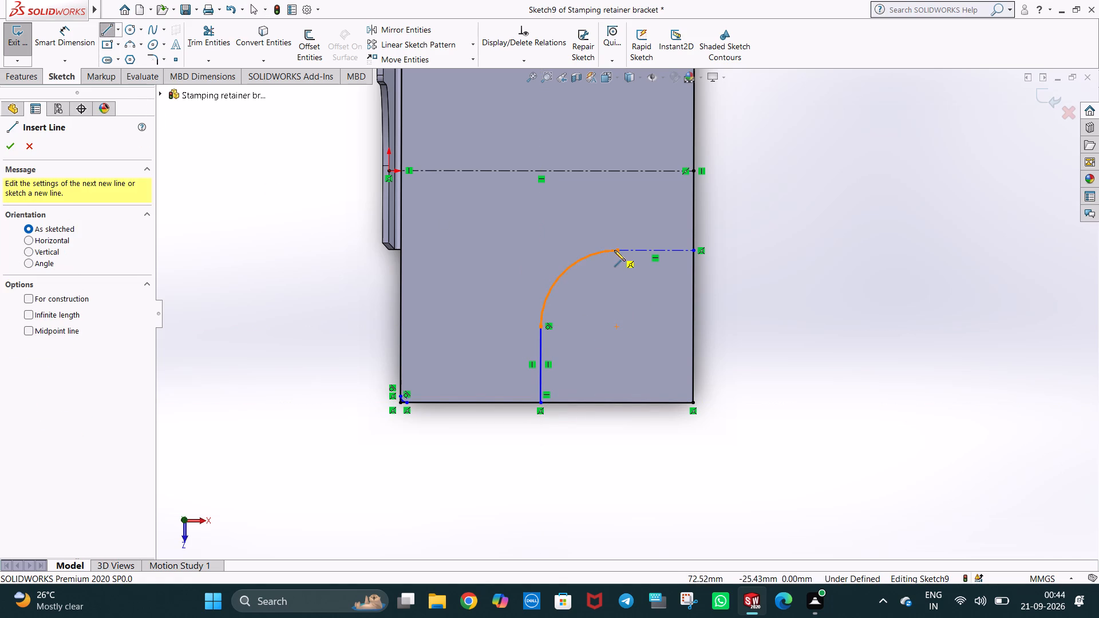
click(616, 250)
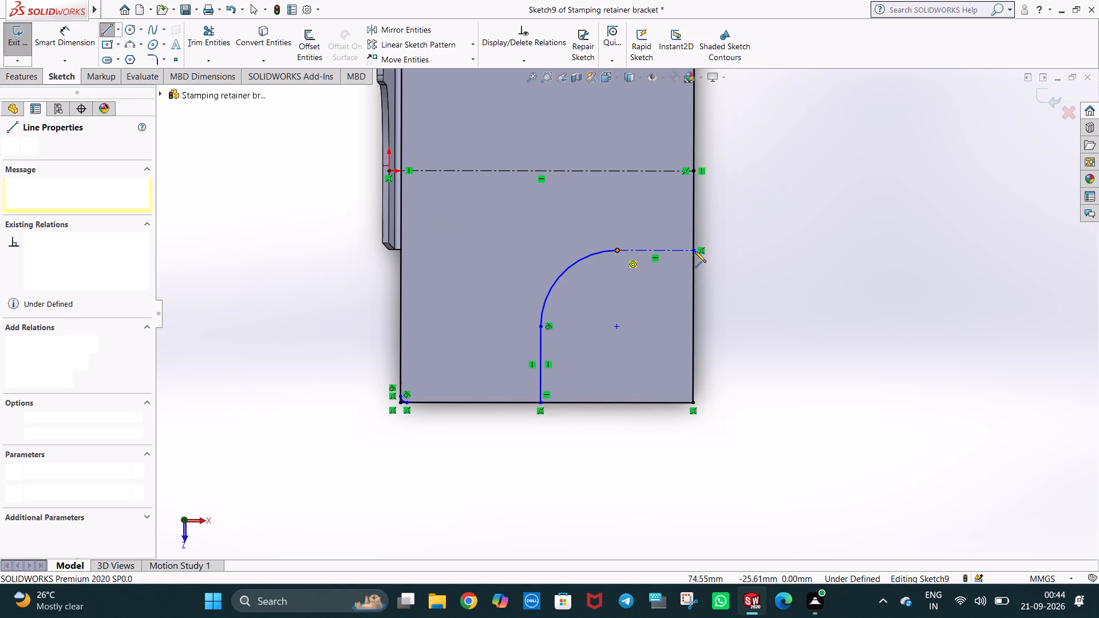
click(693, 250)
key(Escape)
key(Escape)
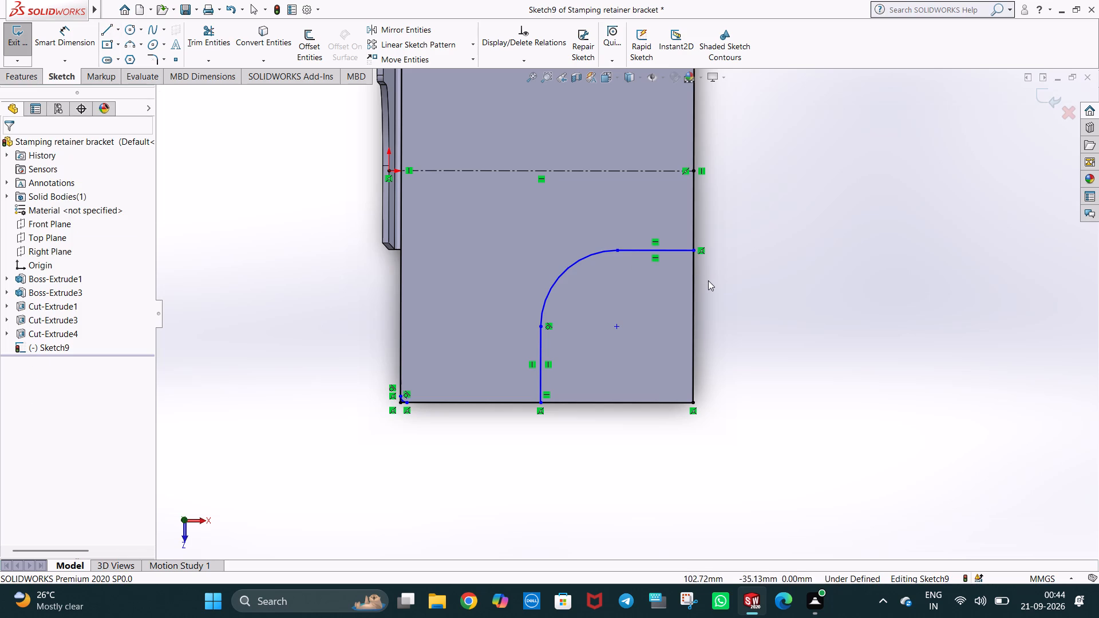
click(708, 280)
key(Escape)
Sketch a circle of radius 2 mm just left of the cutout's vertical line, near the plate's bottom edge.
scroll(710, 280, up, 4)
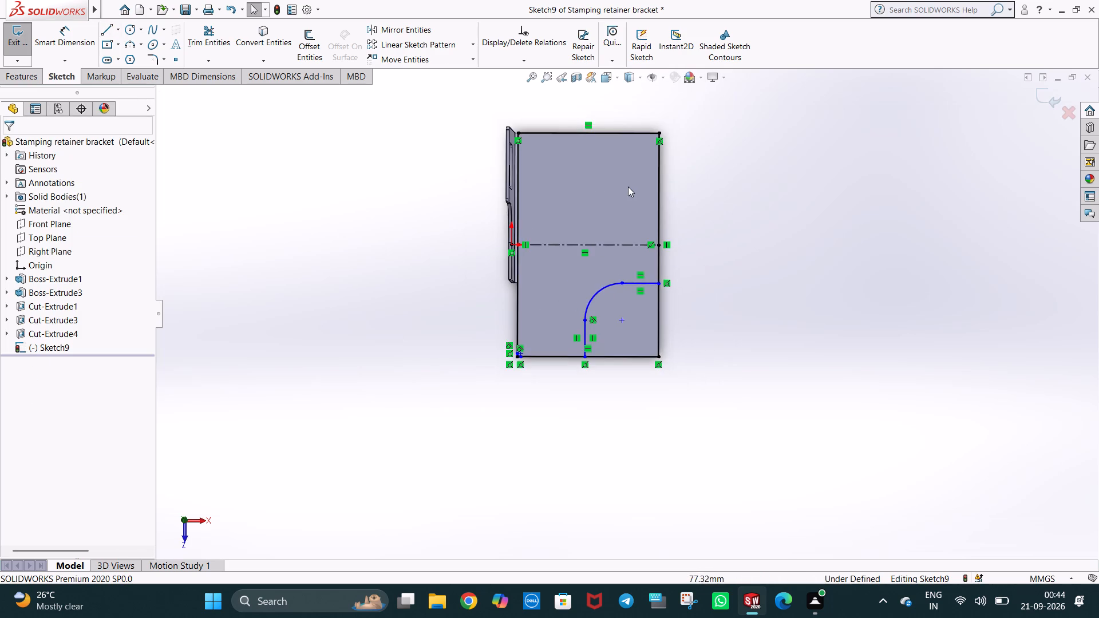
scroll(628, 187, down, 2)
click(342, 179)
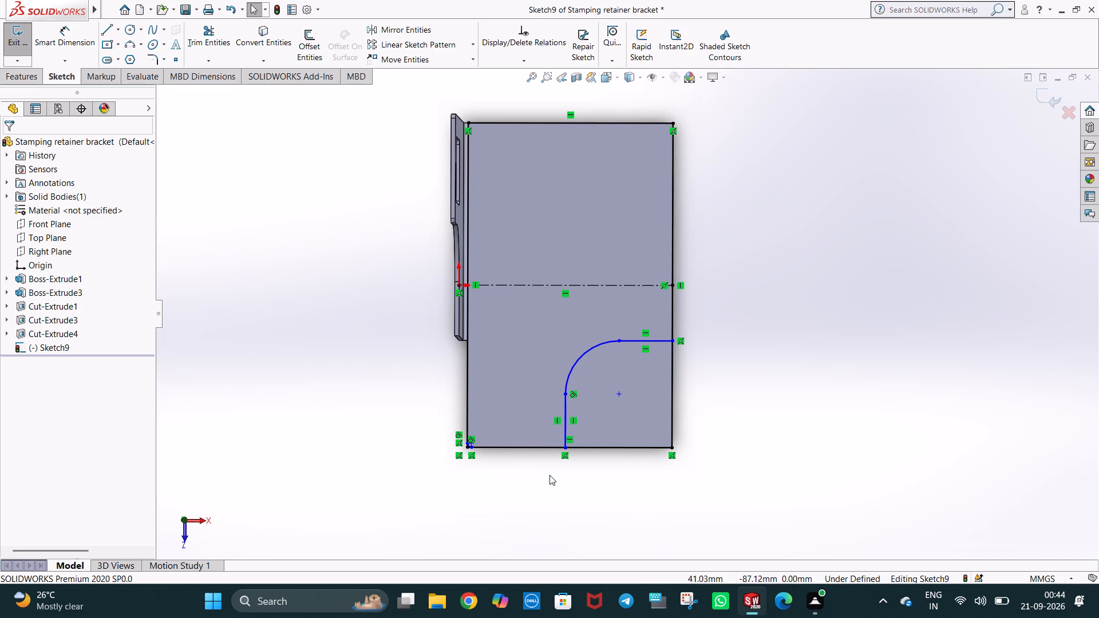
scroll(570, 489, down, 3)
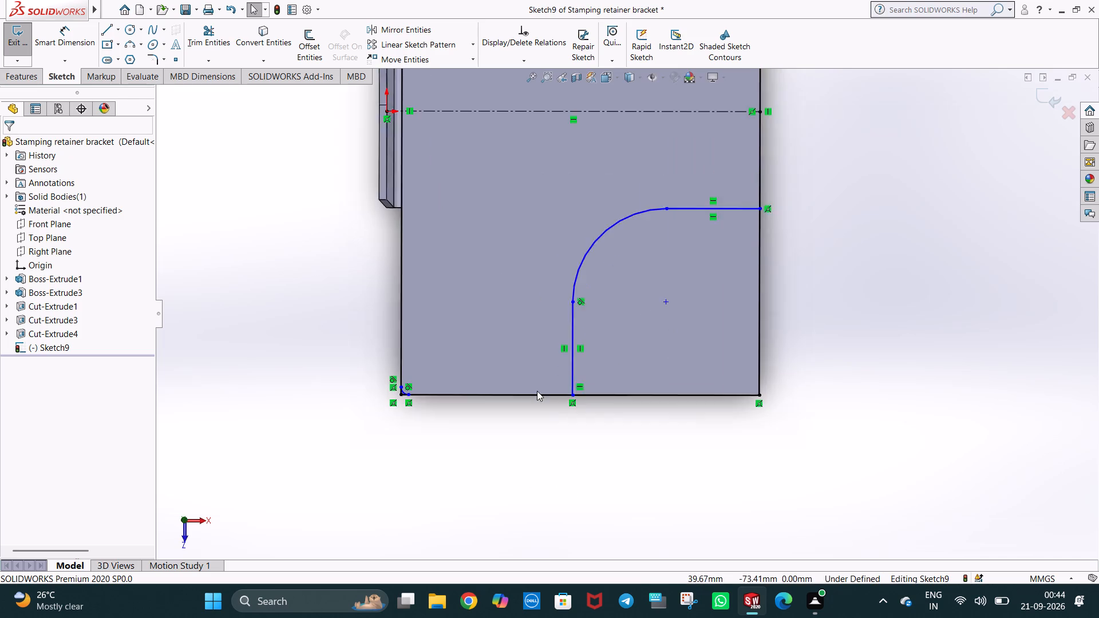
scroll(537, 391, down, 2)
click(131, 30)
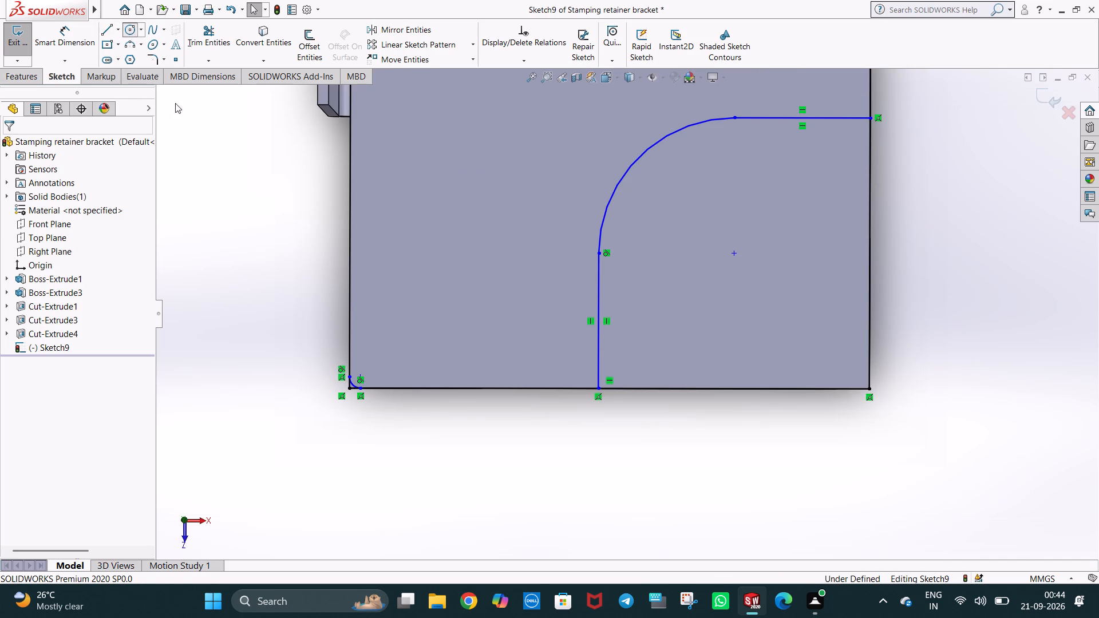
click(577, 362)
click(583, 375)
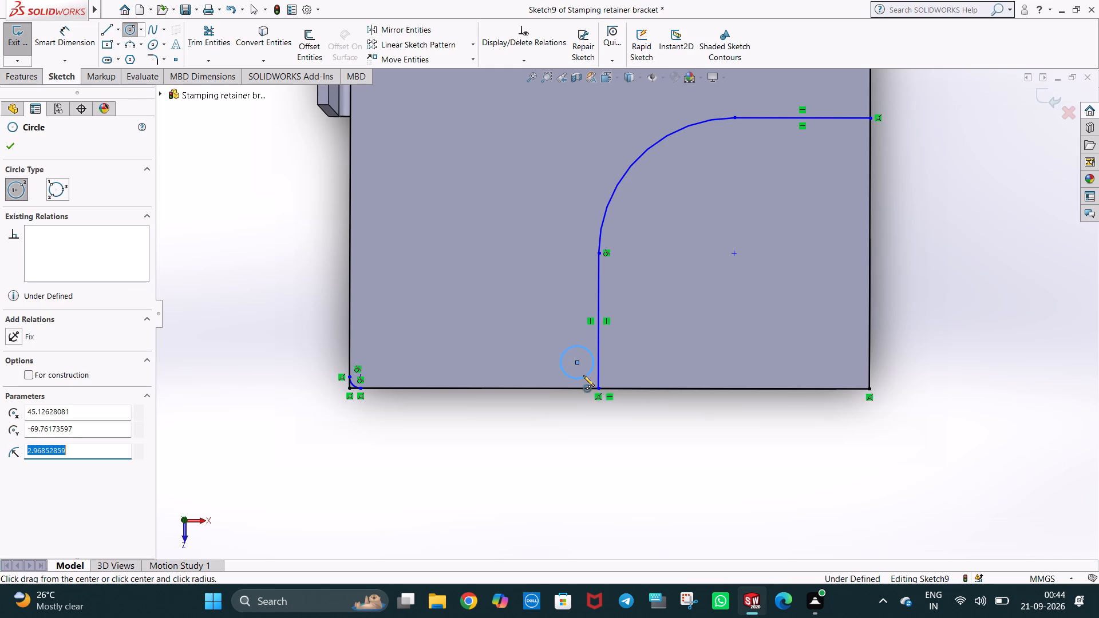
key(2)
key(Return)
key(Escape)
key(Escape)
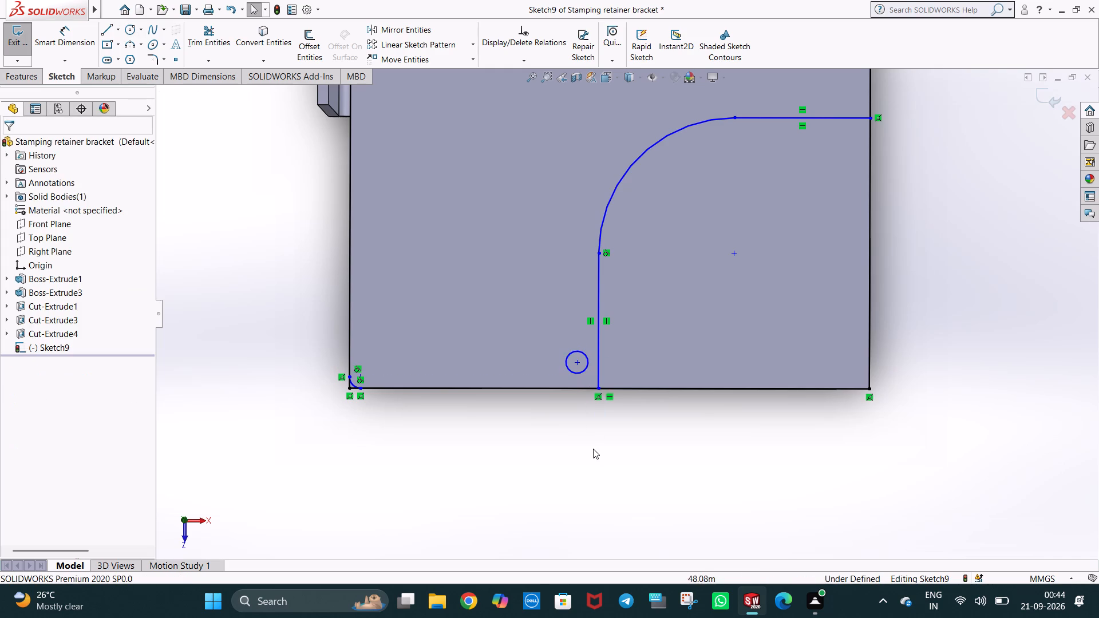
click(593, 449)
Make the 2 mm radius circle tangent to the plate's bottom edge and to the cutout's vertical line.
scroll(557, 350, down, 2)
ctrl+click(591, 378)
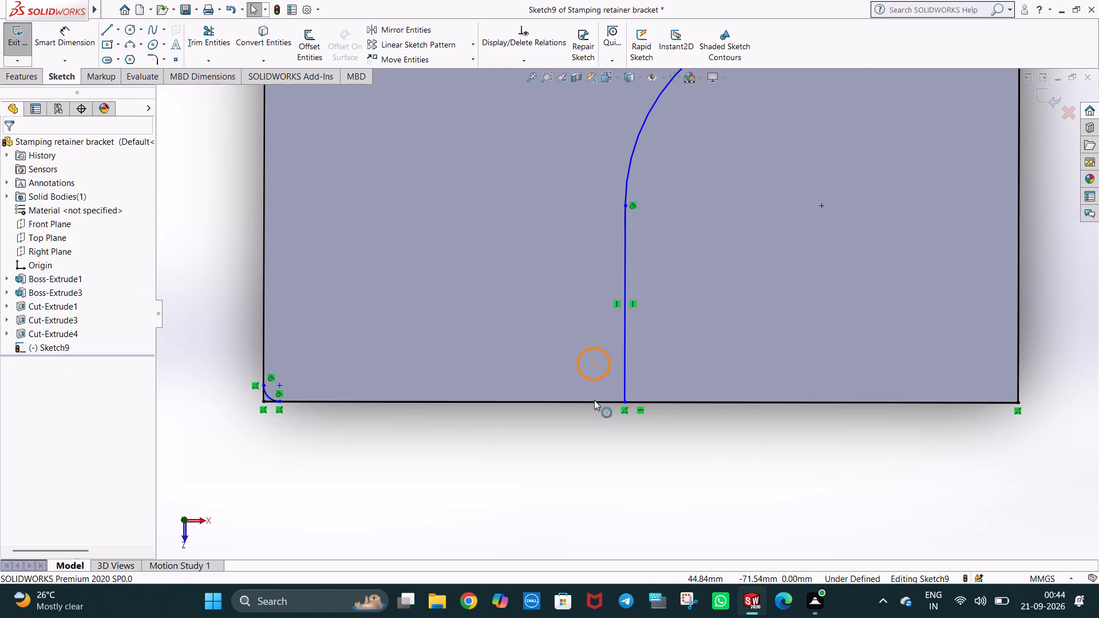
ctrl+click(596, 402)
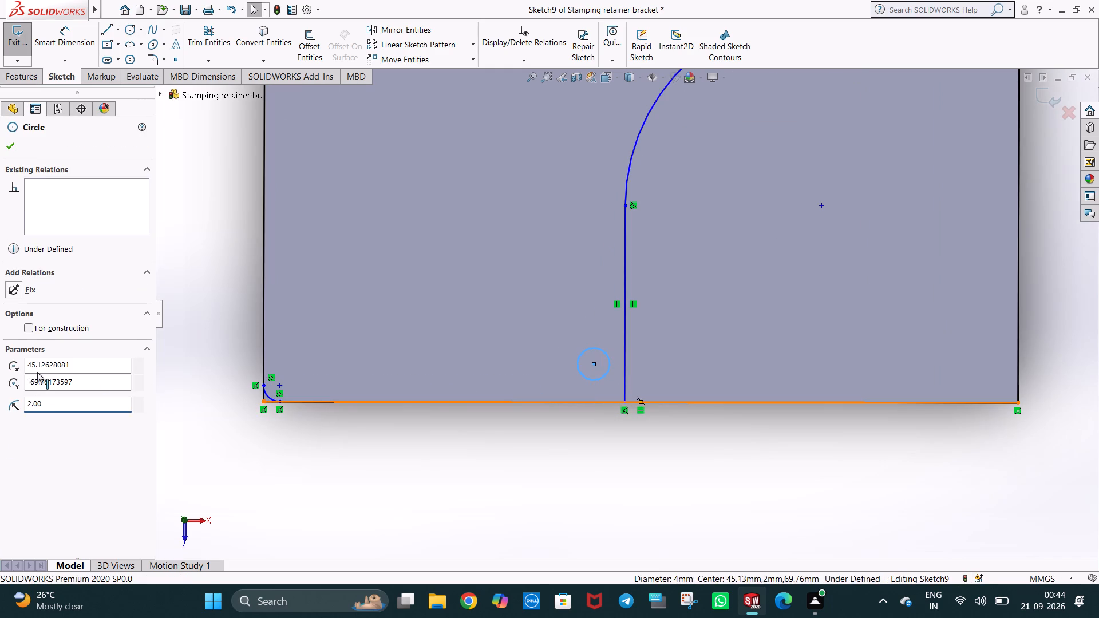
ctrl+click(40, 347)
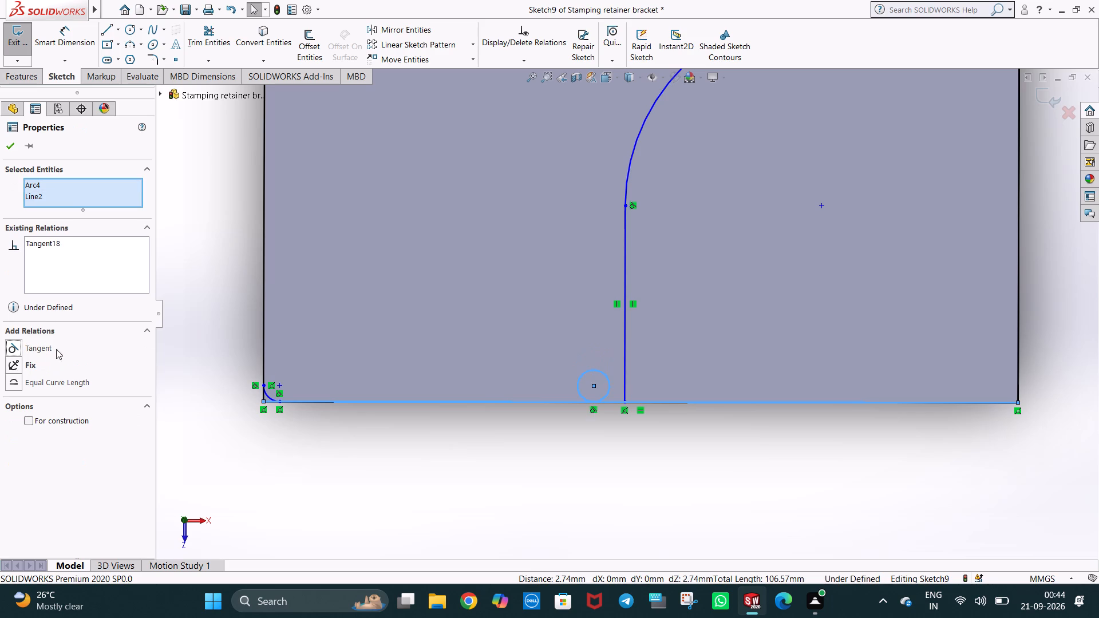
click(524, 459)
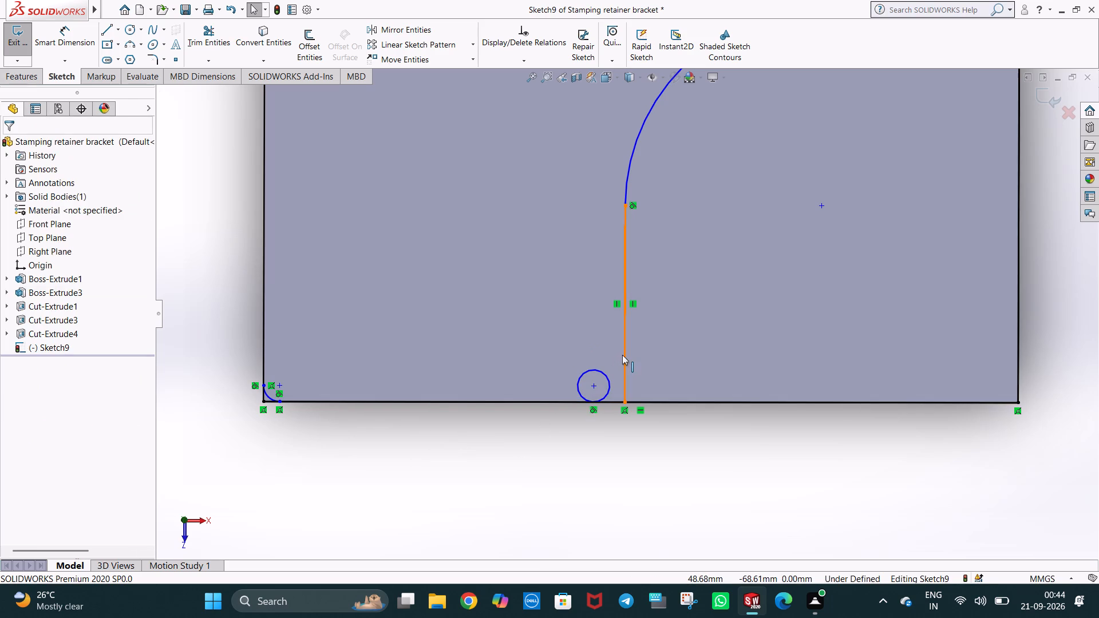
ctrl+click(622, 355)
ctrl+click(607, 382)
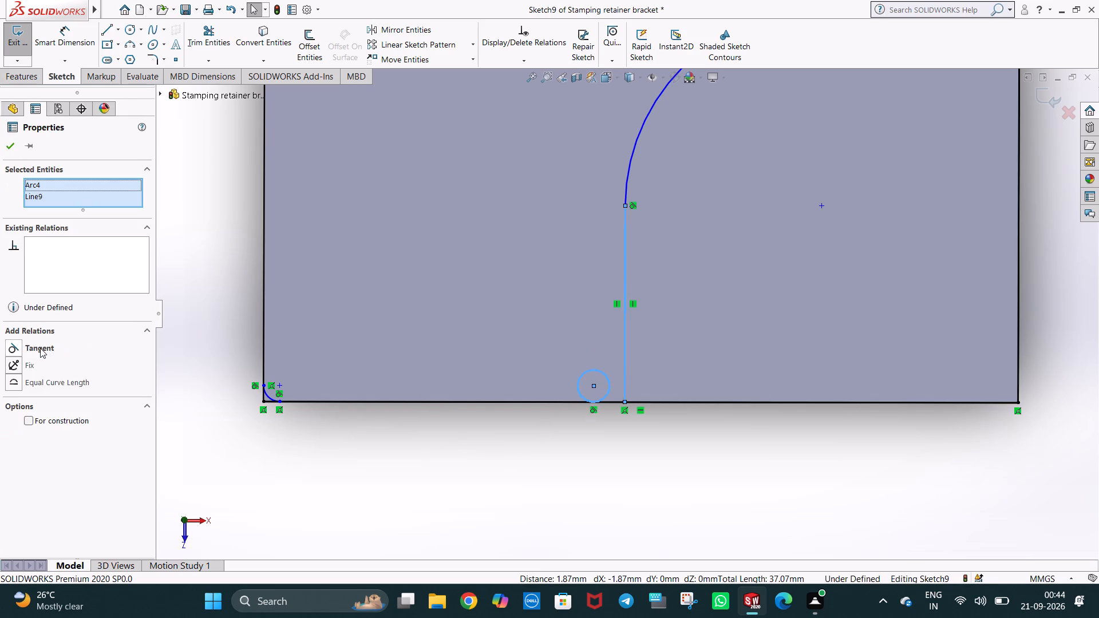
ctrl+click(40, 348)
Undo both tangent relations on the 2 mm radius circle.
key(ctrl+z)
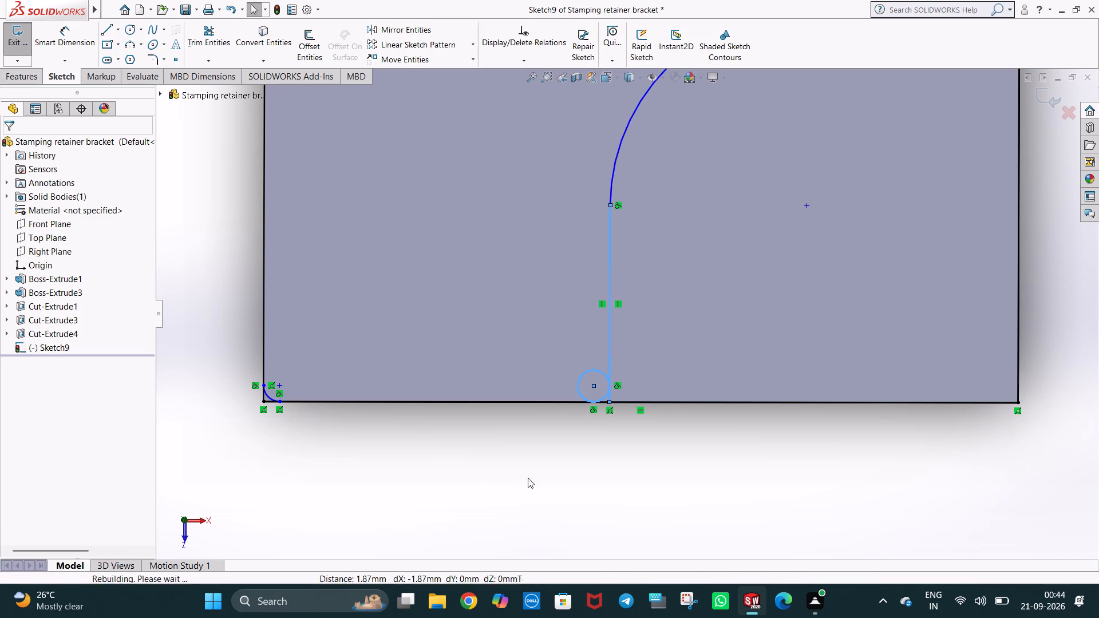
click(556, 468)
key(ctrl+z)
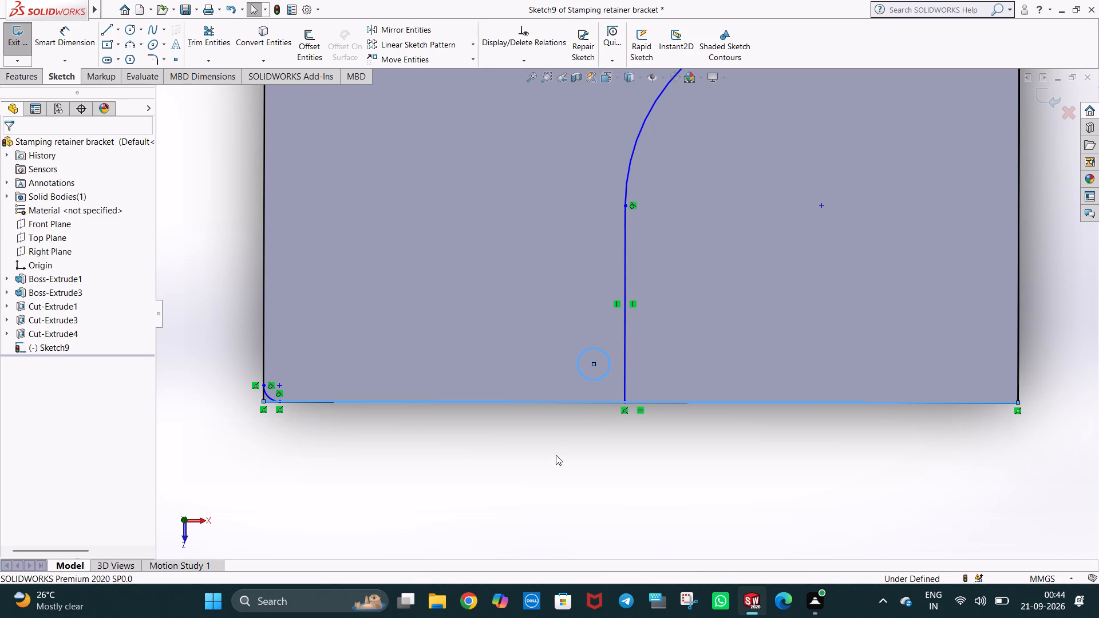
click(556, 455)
Copy the 2 mm radius circle closer to the corner between the cutout's vertical line and the plate's bottom edge.
ctrl+drag(593, 379, 613, 393)
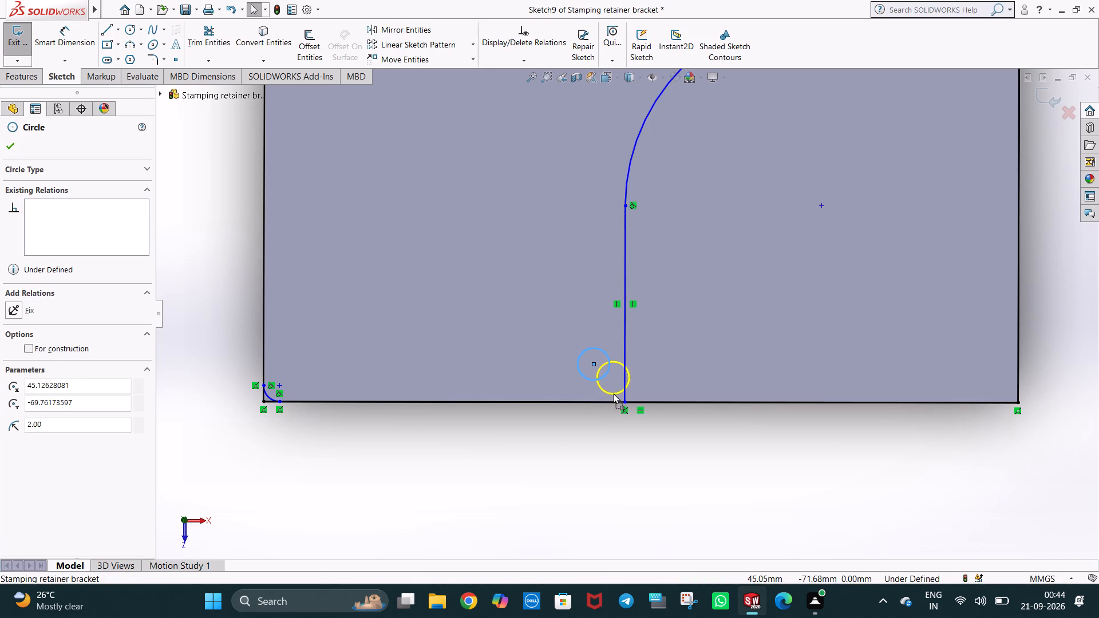
ctrl+drag(613, 393, 606, 397)
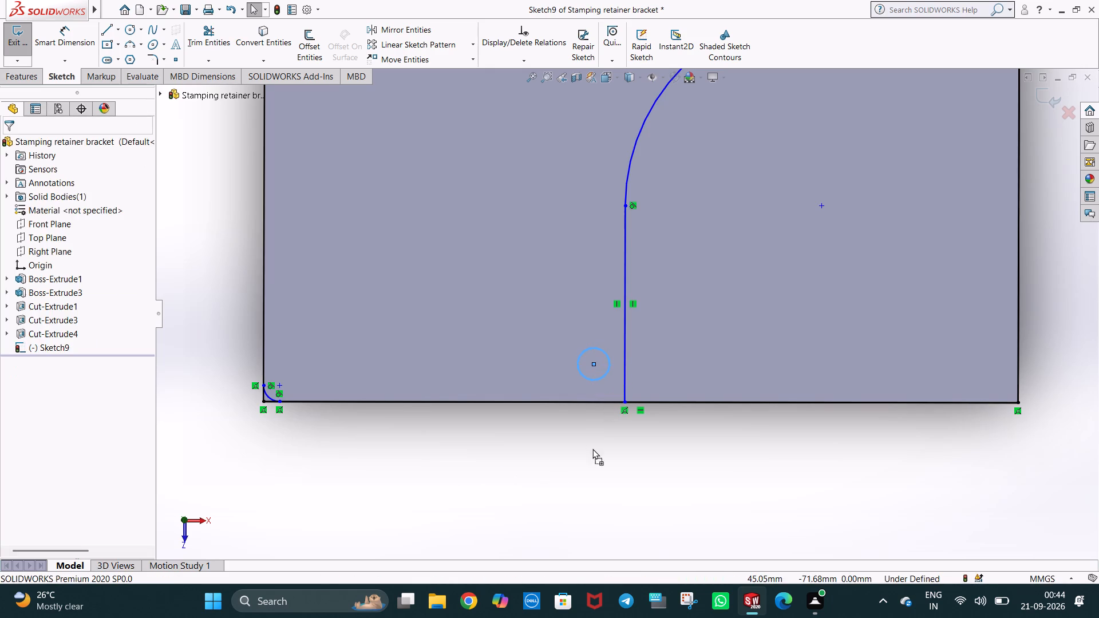
click(578, 467)
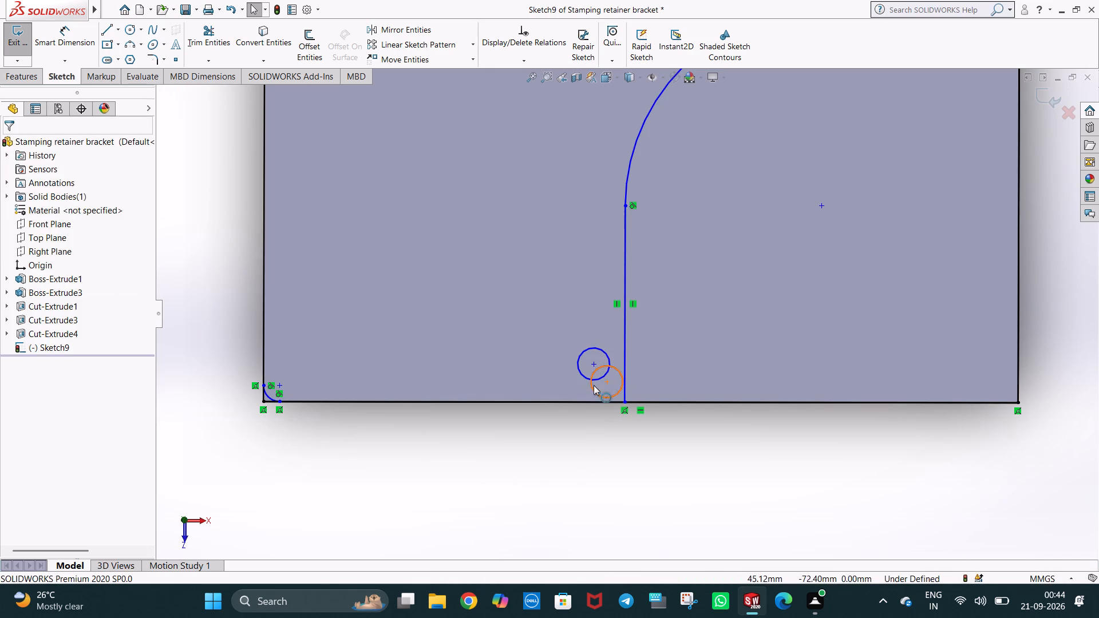
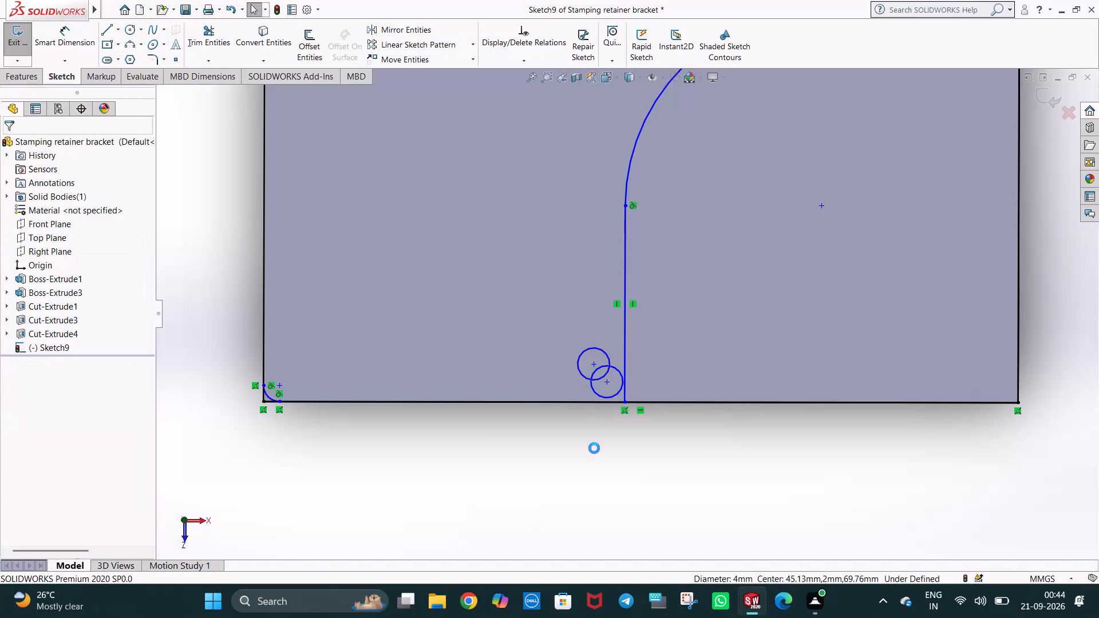
Make the 2 mm radius circle tangent to the plate's bottom edge and to the cutout's vertical line.
click(594, 448)
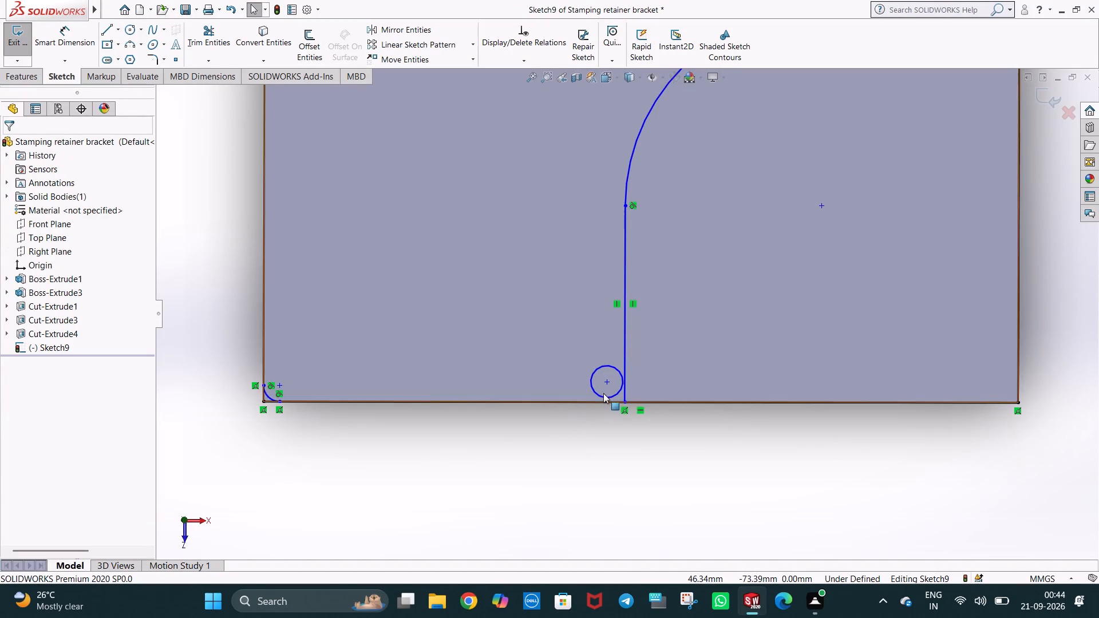
ctrl+click(605, 397)
ctrl+click(608, 402)
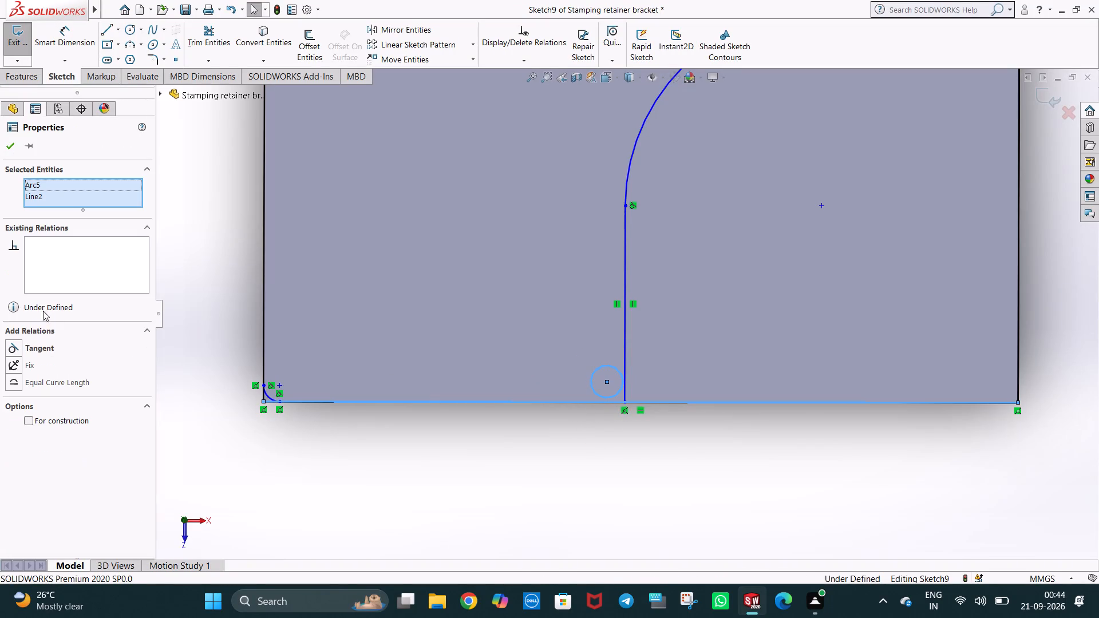
ctrl+click(40, 351)
click(649, 459)
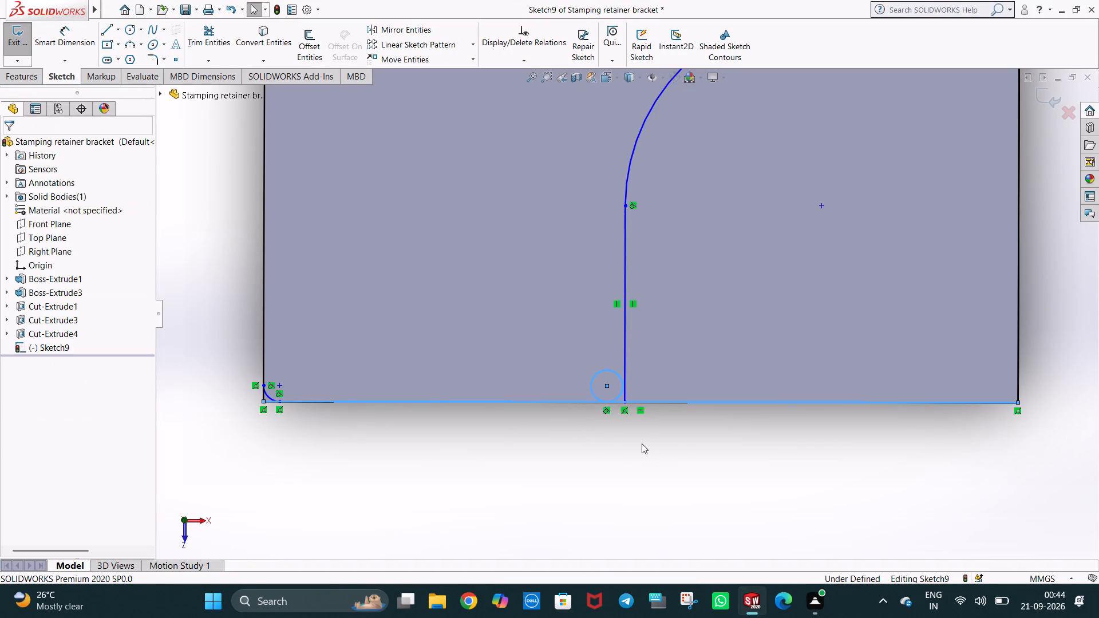
ctrl+click(624, 362)
ctrl+click(615, 372)
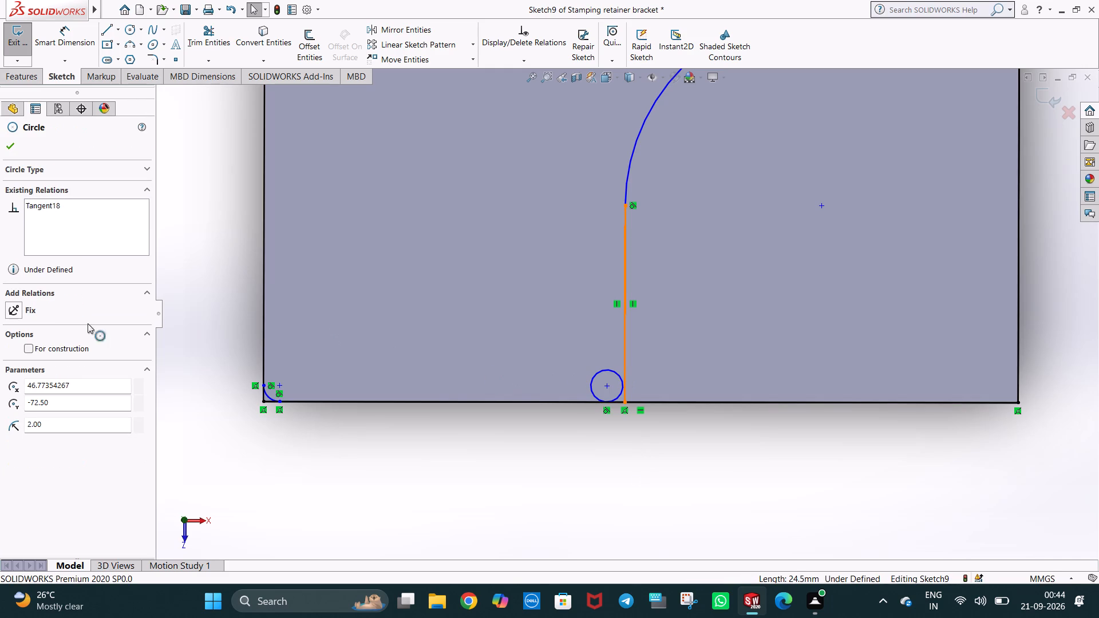
ctrl+click(44, 344)
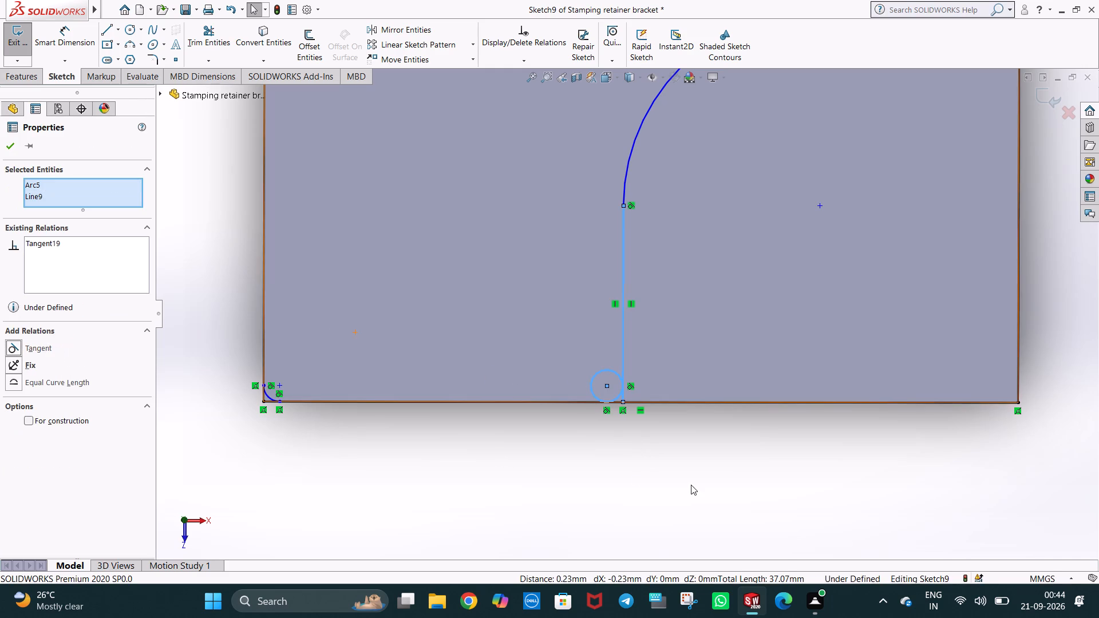
click(691, 485)
Dimension the cutout's width along the plate's bottom edge, from its vertical line to the lower-right corner, as 49 mm.
scroll(706, 446, up, 3)
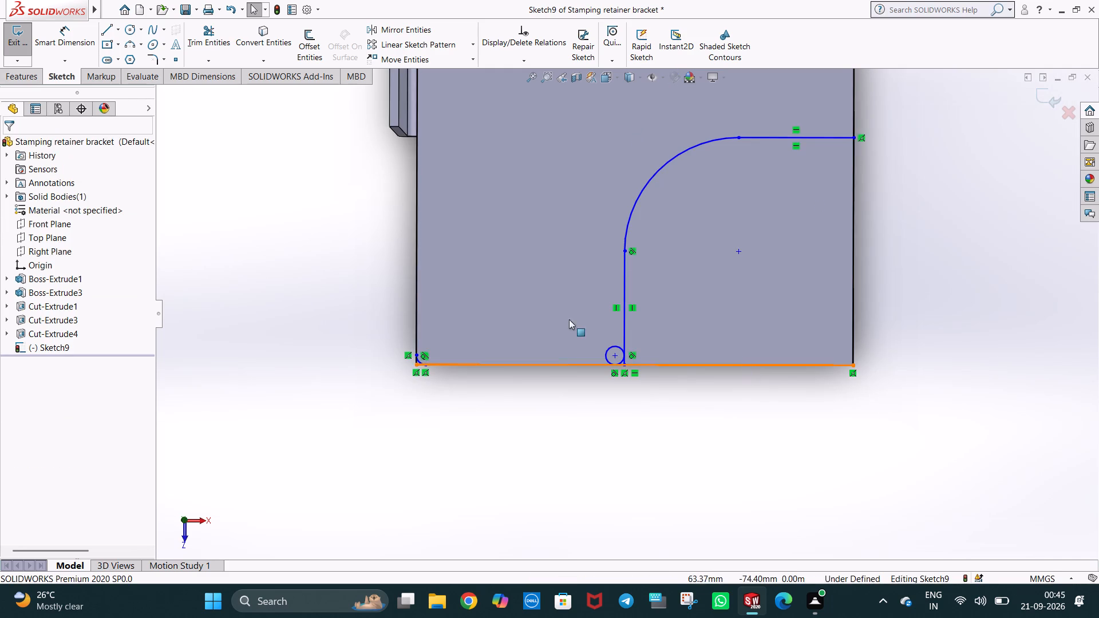
click(63, 42)
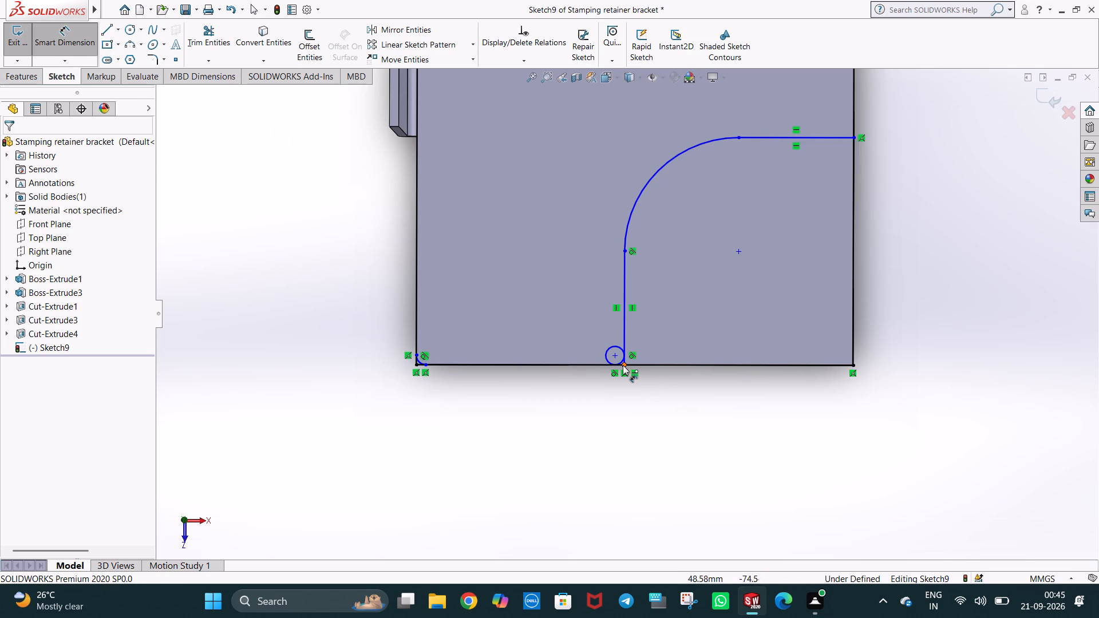
click(623, 365)
click(851, 364)
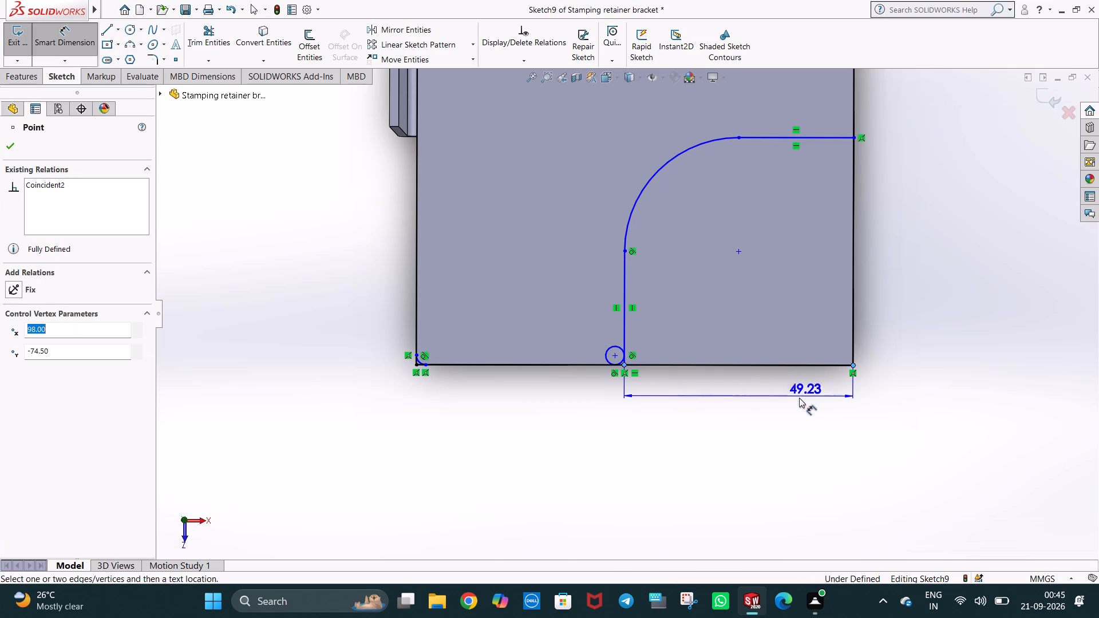
click(772, 399)
text(49)
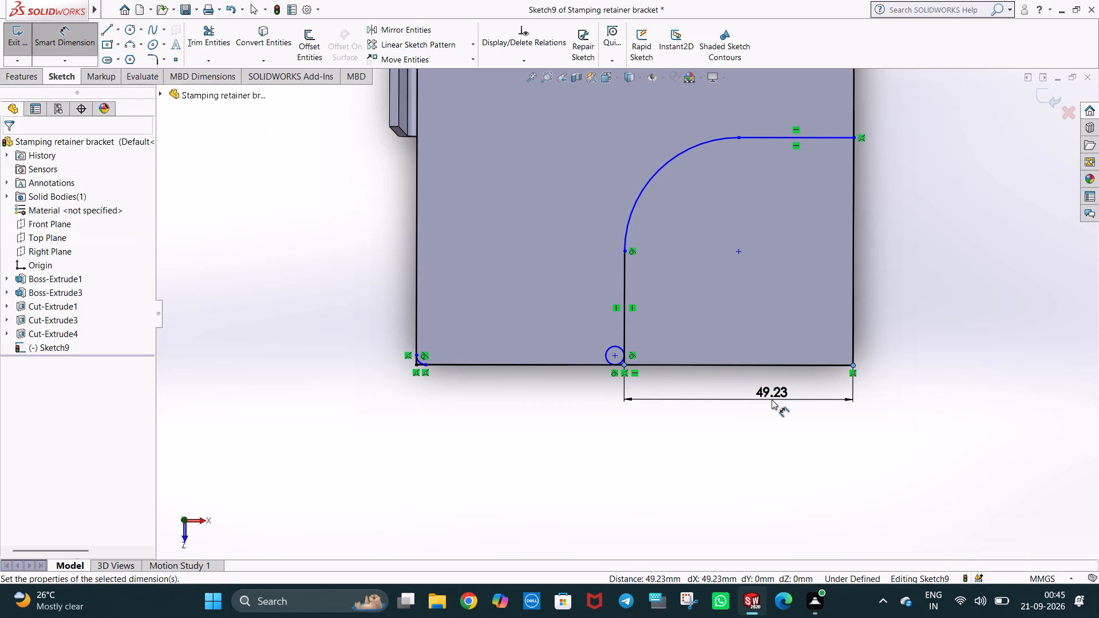
key(Return)
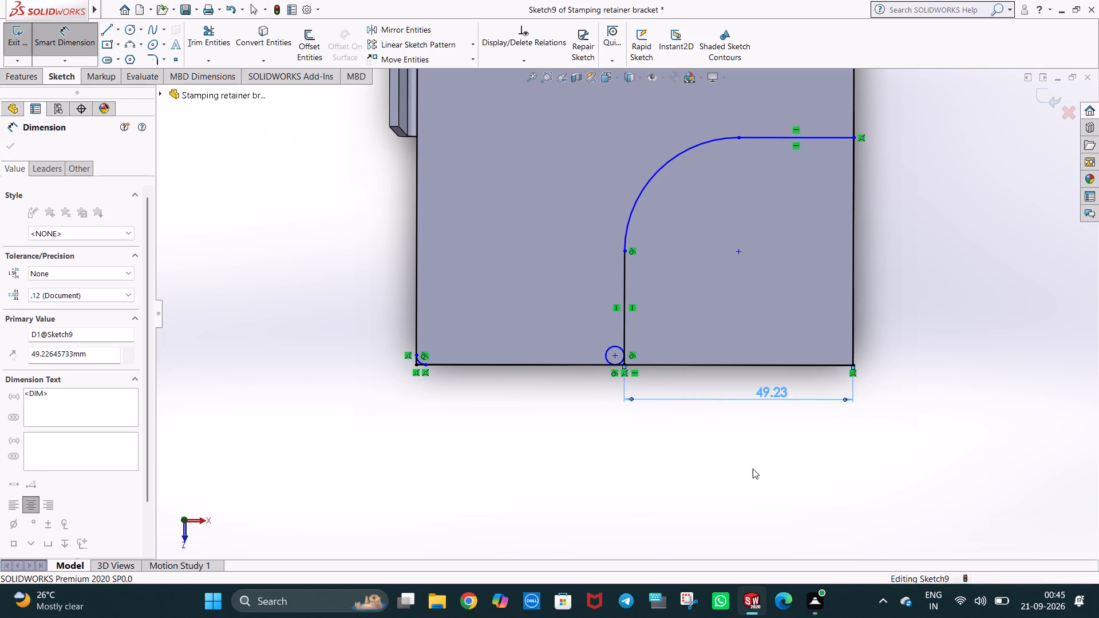
click(730, 478)
key(Escape)
key(Escape)
scroll(639, 389, down, 4)
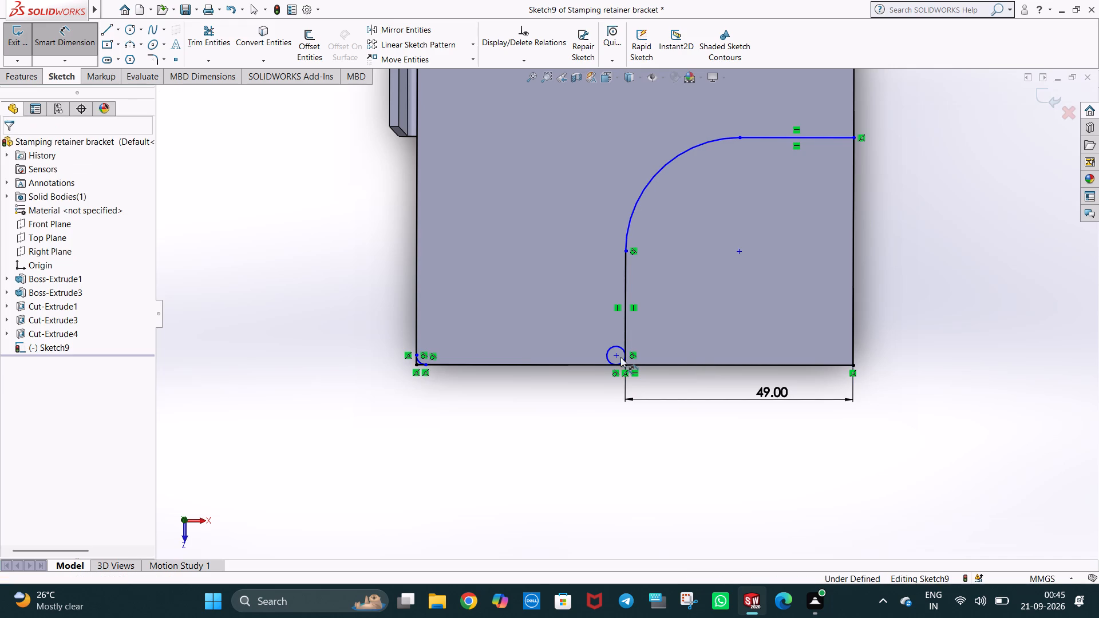
key(Escape)
Trim the 2 mm radius circle to leave only the rounding arc between the cutout's vertical line and the bottom edge.
scroll(485, 321, down, 3)
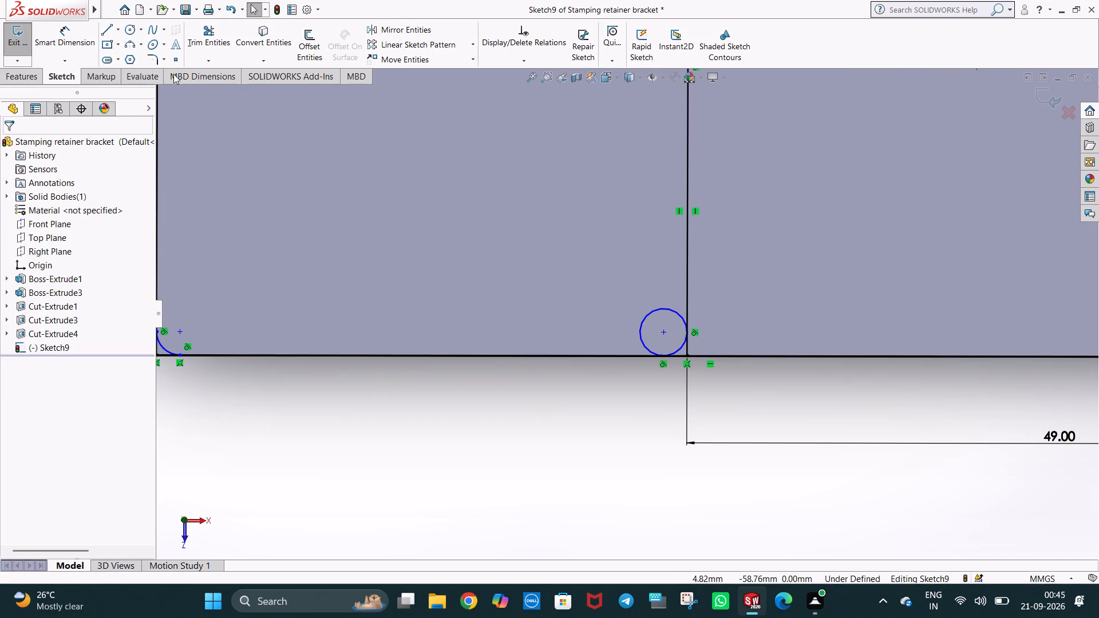
click(218, 30)
drag(667, 284, 667, 315)
drag(694, 343, 686, 348)
Trim away the plate outline's bottom line between the lower-left corner arc and the rounding arc beside the cutout.
scroll(714, 339, up, 3)
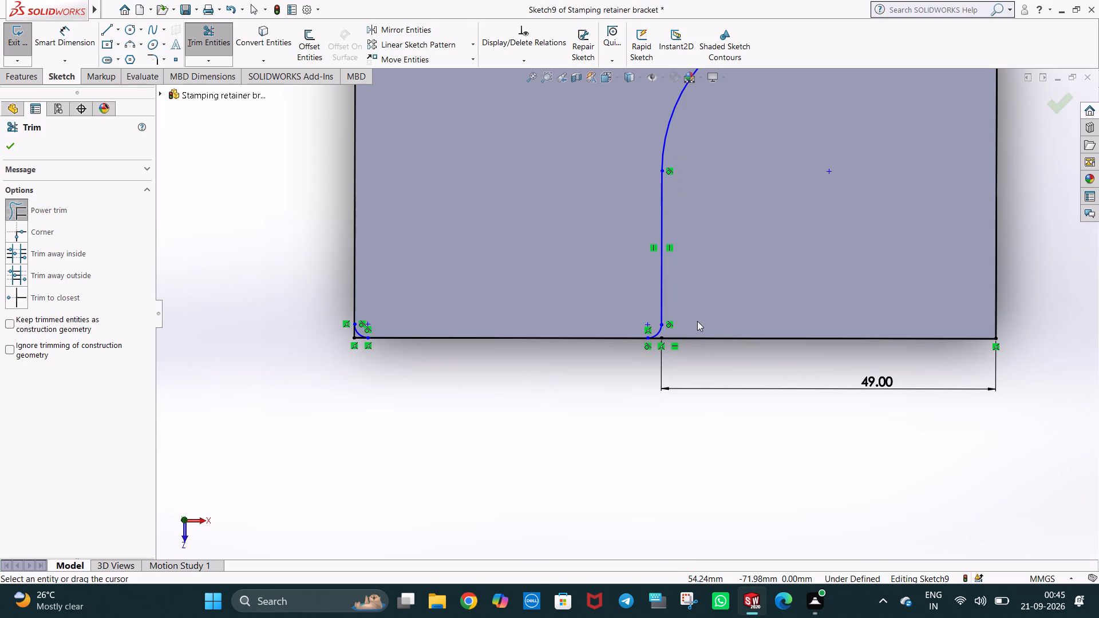
scroll(698, 318, up, 2)
scroll(686, 324, down, 3)
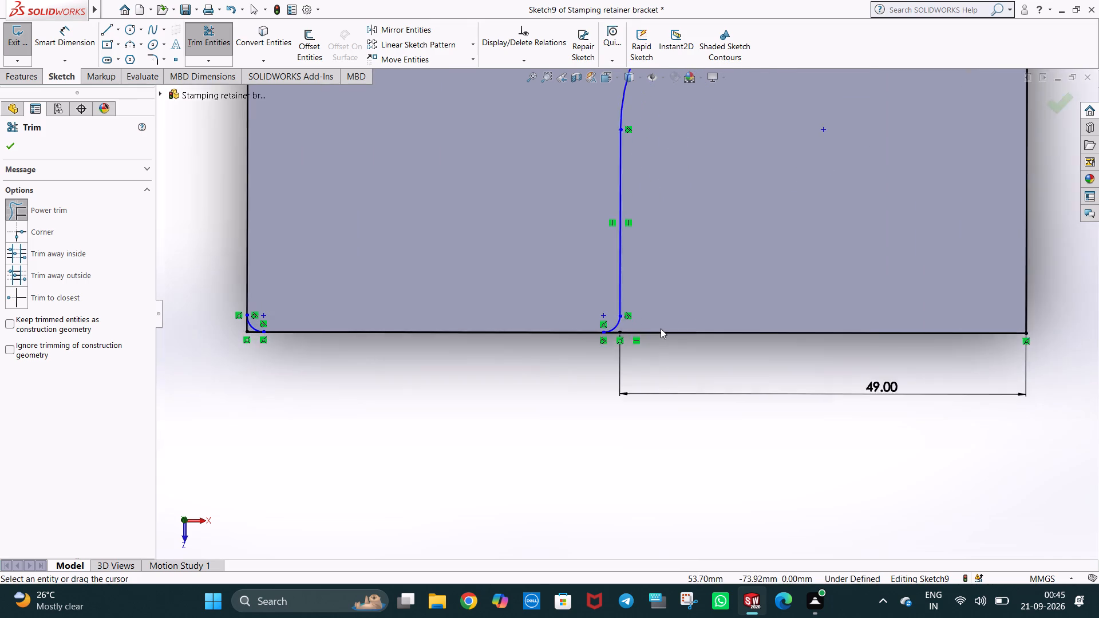
scroll(661, 328, down, 3)
scroll(627, 324, up, 5)
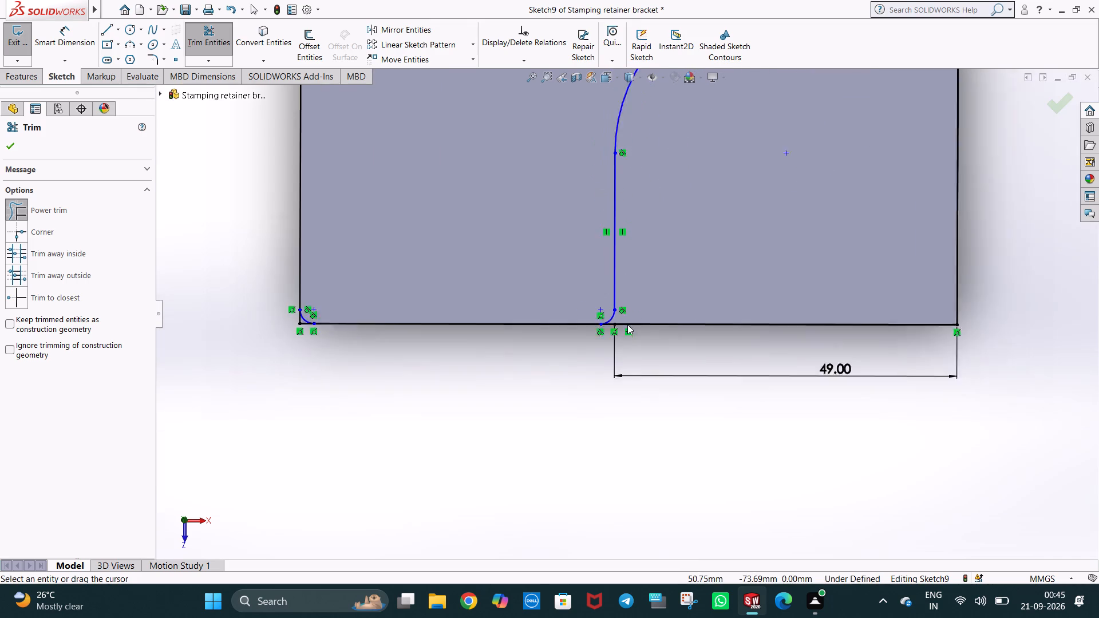
drag(512, 296, 507, 347)
scroll(534, 354, up, 2)
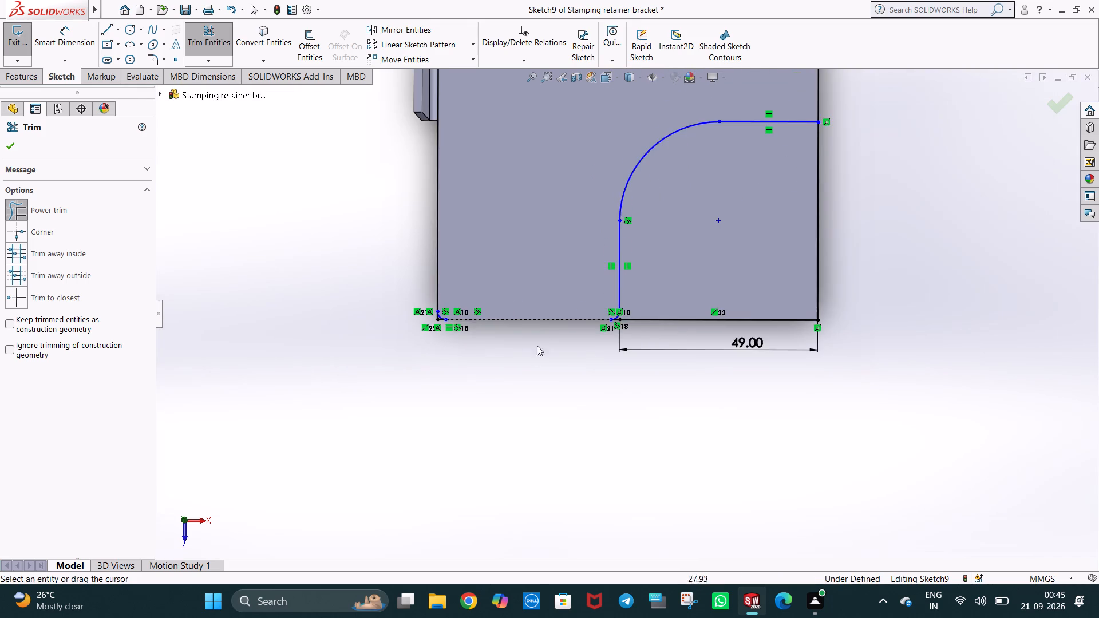
scroll(620, 234, up, 1)
scroll(650, 196, down, 1)
key(Escape)
key(Escape)
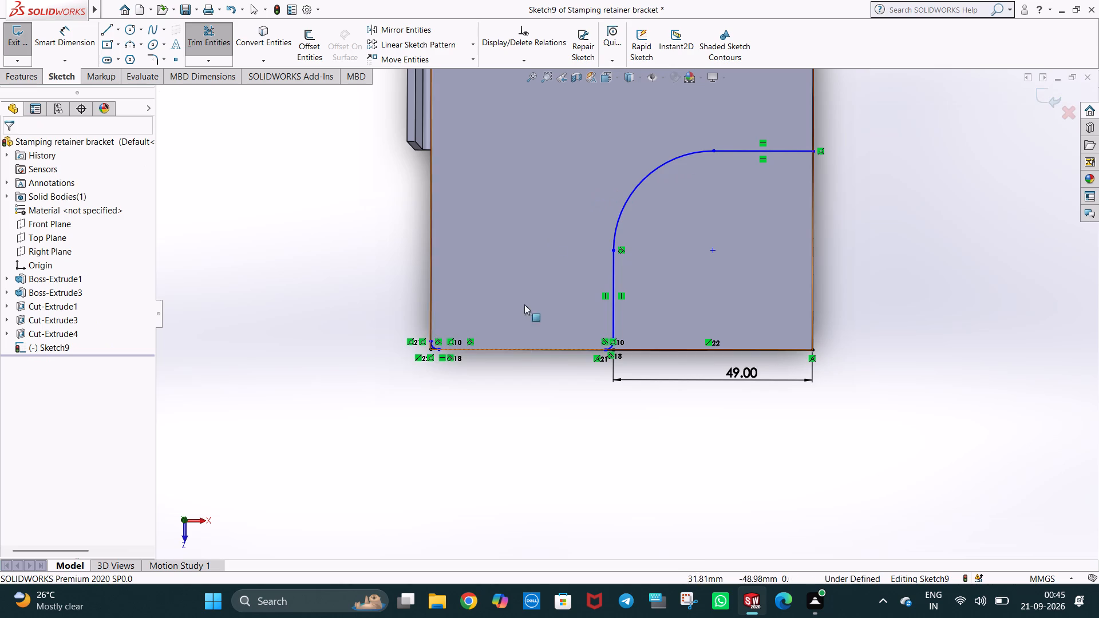
click(515, 445)
scroll(763, 232, down, 3)
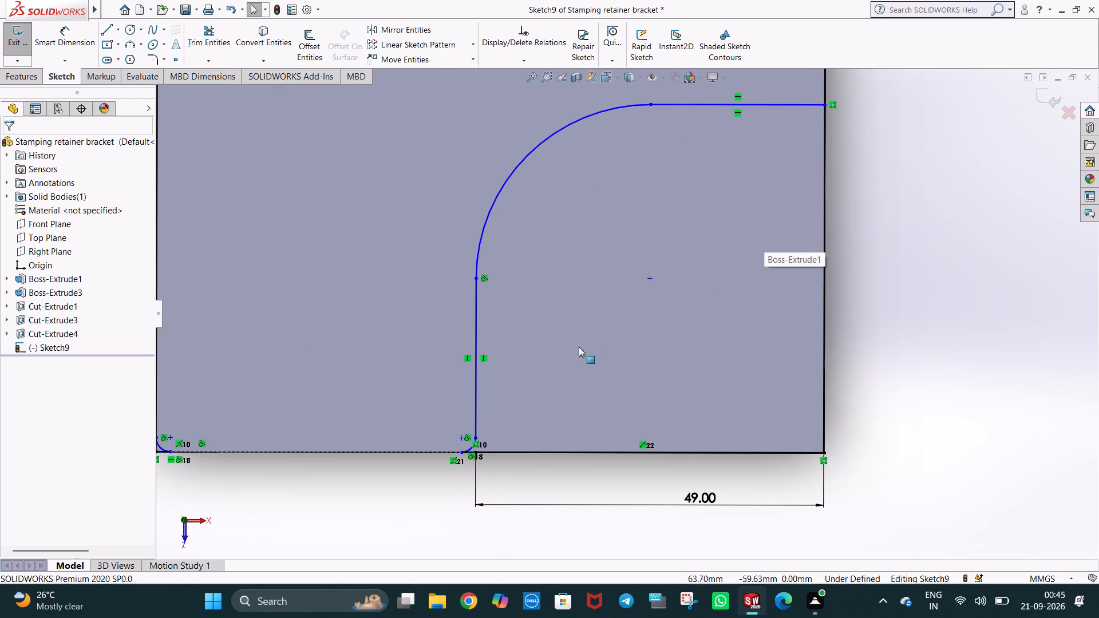
scroll(579, 347, down, 2)
scroll(559, 371, up, 2)
click(469, 459)
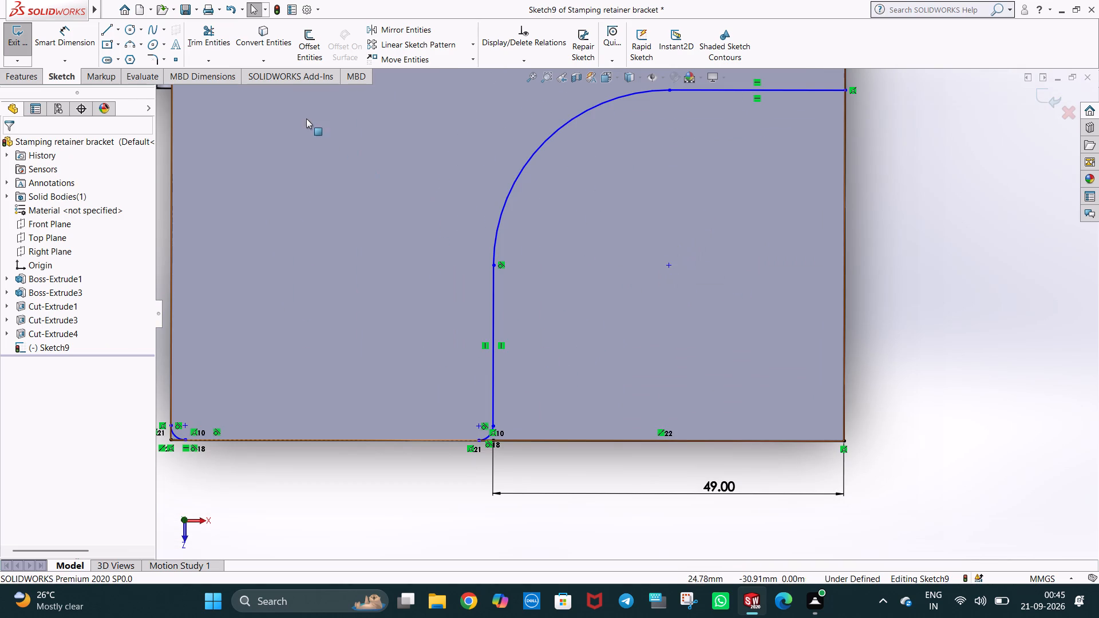
Sketch a circle of radius 2 mm just above the cutout's horizontal line, near the plate's right edge.
scroll(583, 312, up, 2)
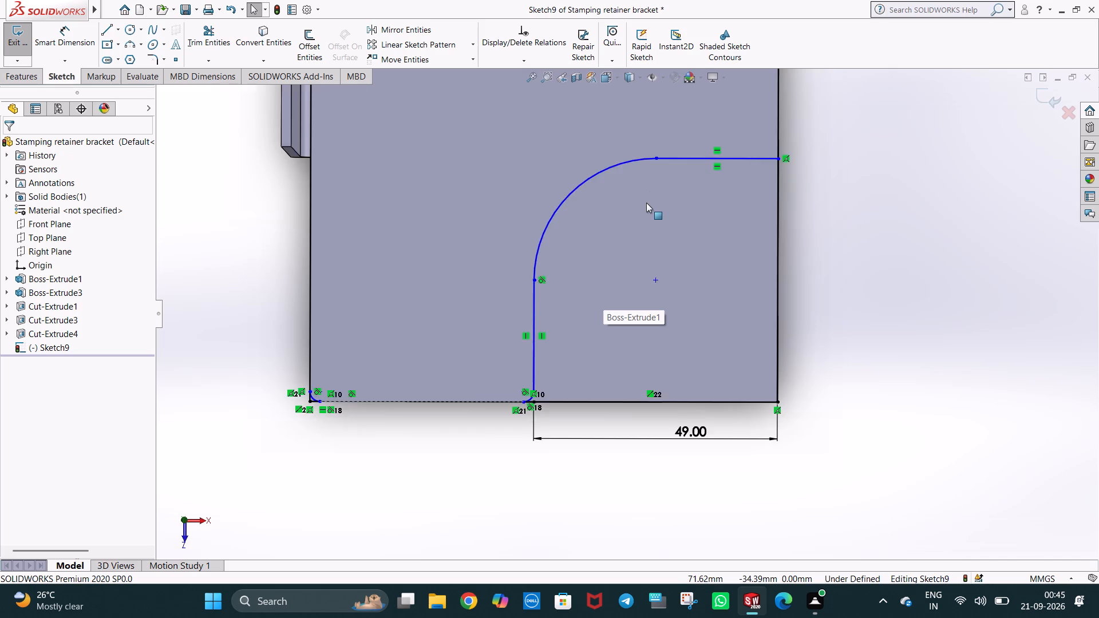
scroll(646, 203, up, 1)
click(128, 30)
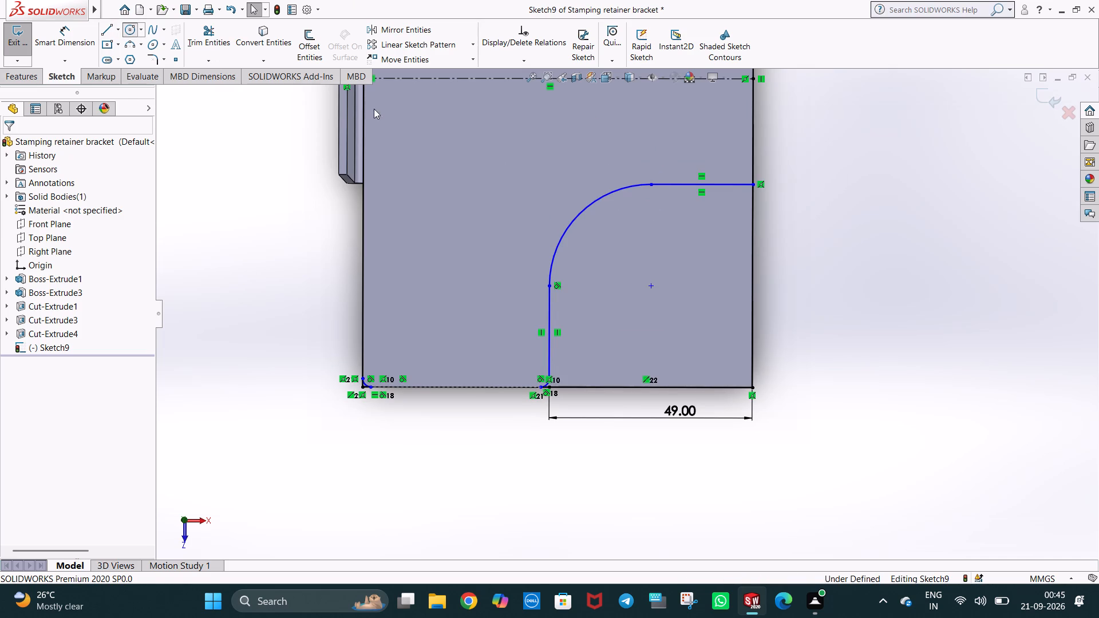
click(741, 170)
click(743, 177)
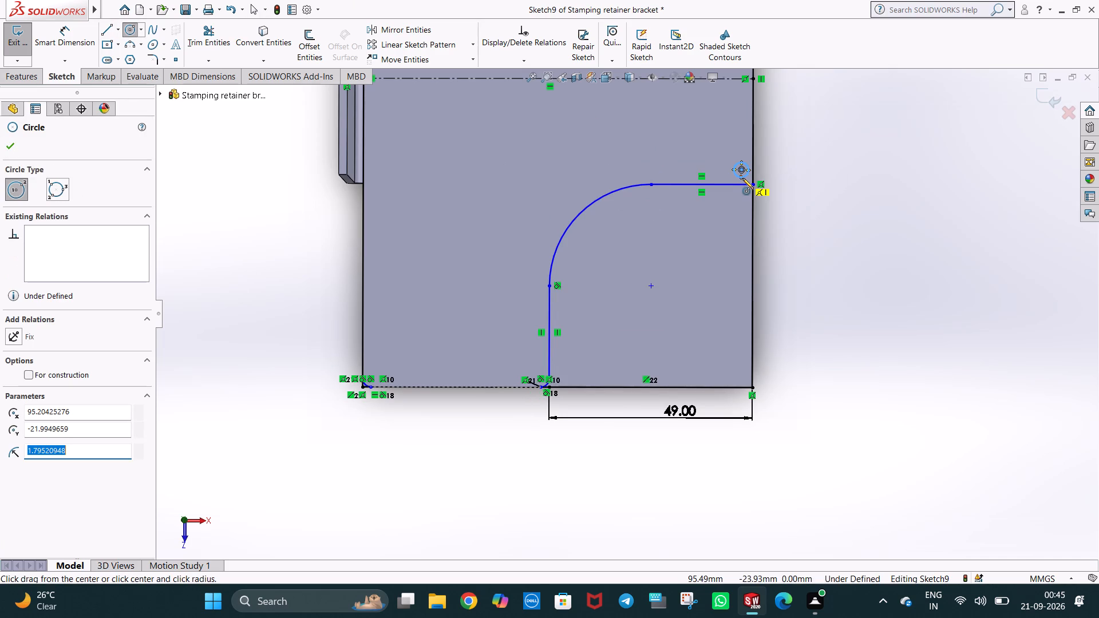
key(2)
key(Return)
key(Escape)
key(Escape)
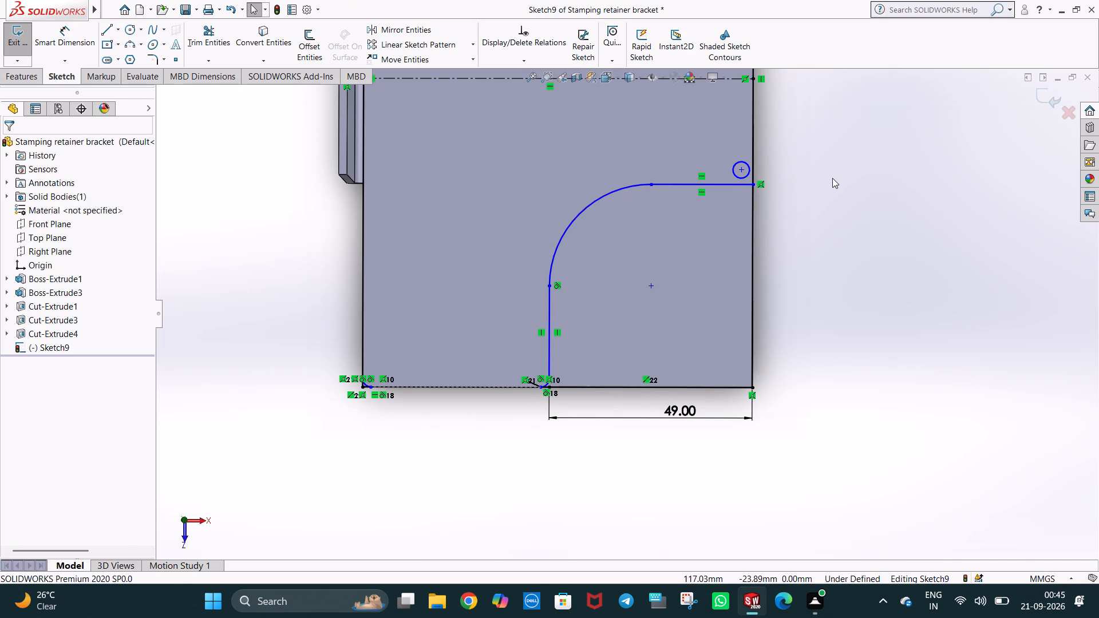
click(832, 178)
Trim away the outline's left vertical line between the horizontal centerline and the lower-left corner arc.
scroll(780, 194, up, 2)
scroll(711, 191, down, 3)
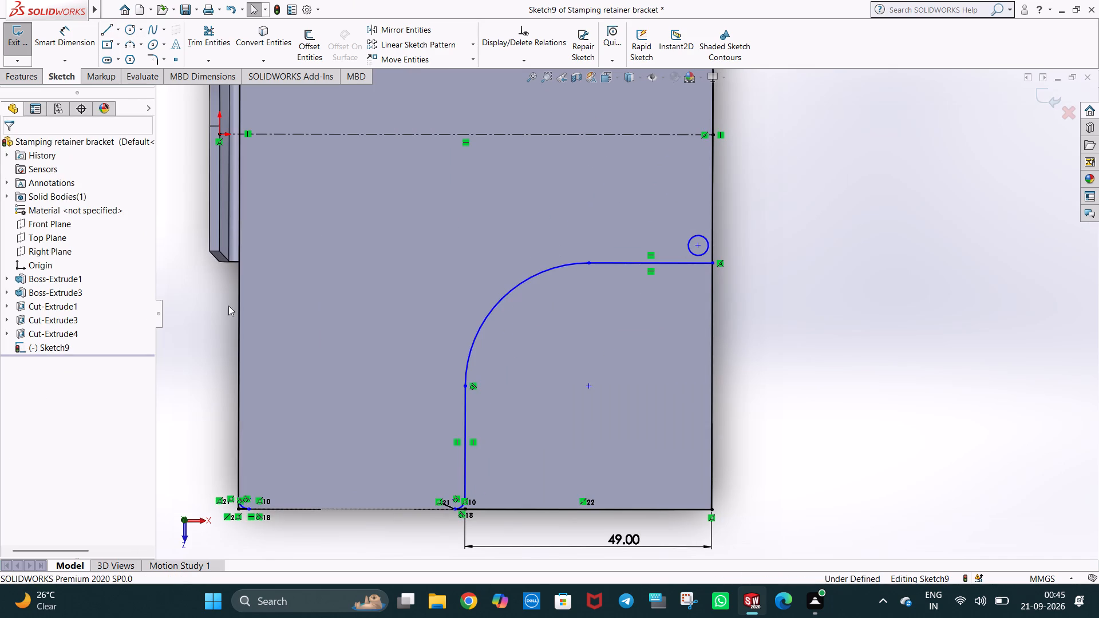
click(214, 42)
drag(217, 391, 227, 390)
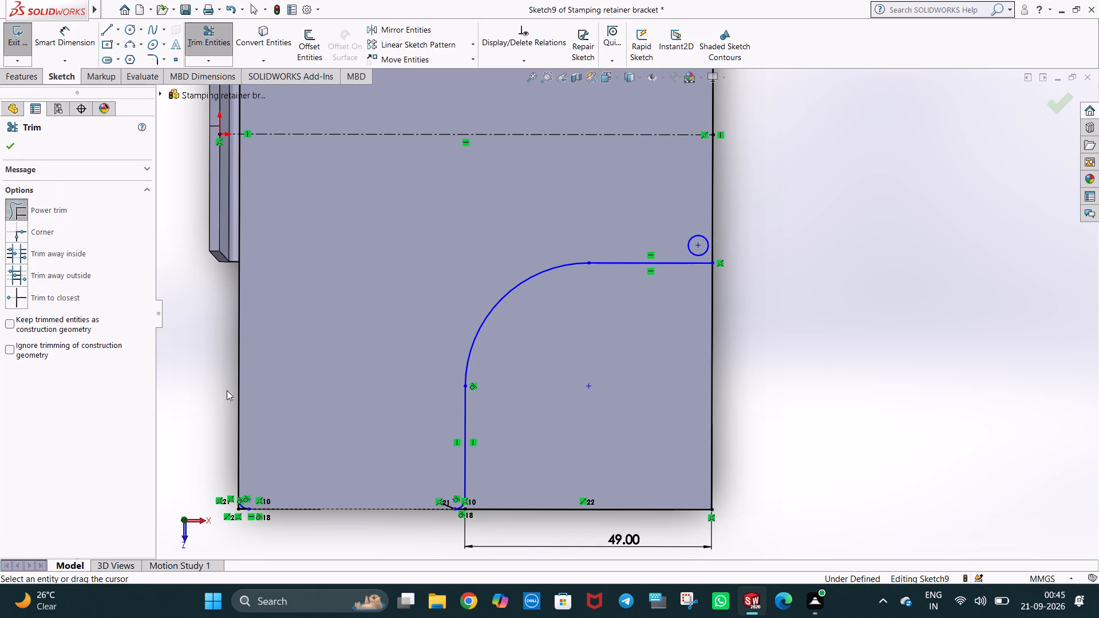
drag(227, 390, 256, 387)
scroll(342, 335, up, 4)
scroll(421, 263, up, 1)
scroll(532, 160, up, 1)
scroll(534, 159, down, 2)
key(Escape)
click(337, 260)
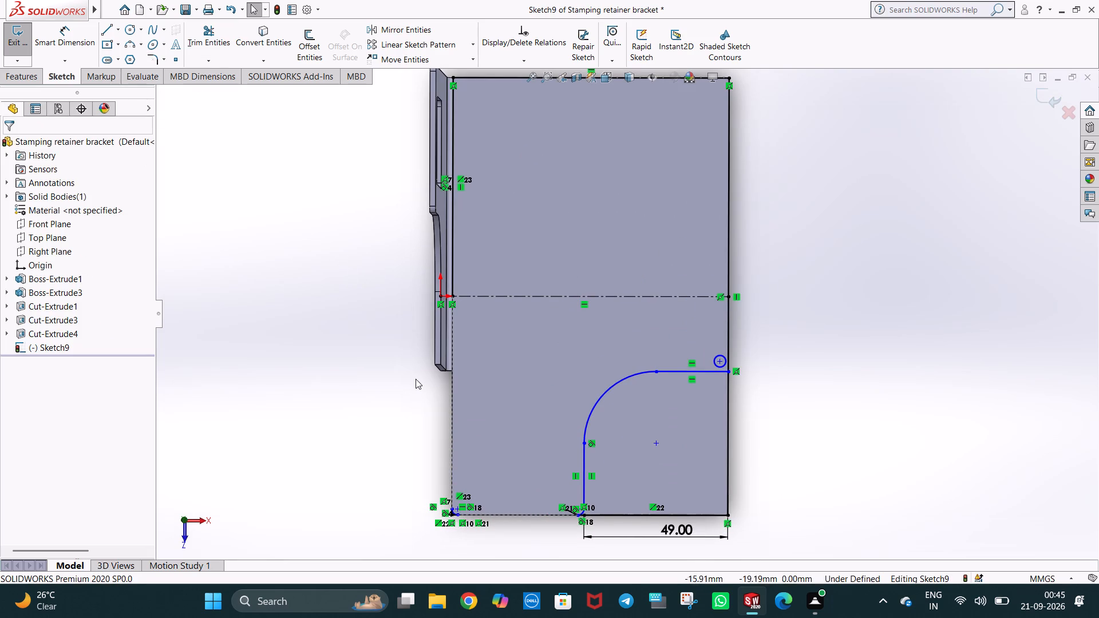
Mirror the lower-left corner arc and its two short corner lines about the plate's horizontal centerline, keeping the originals.
scroll(472, 414, down, 2)
click(414, 26)
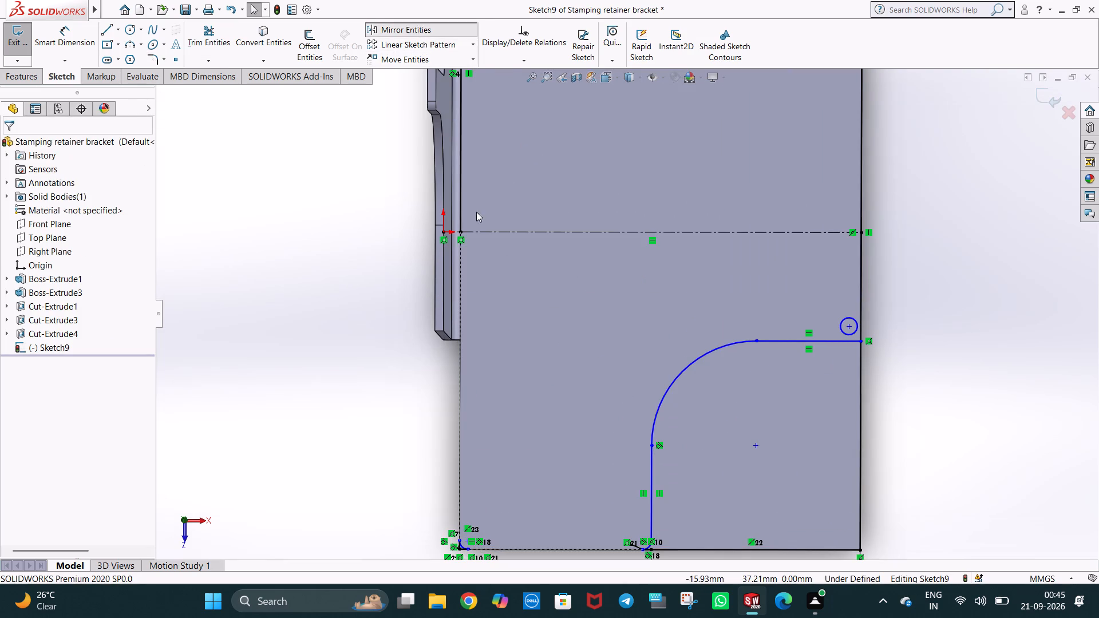
scroll(591, 431, up, 3)
scroll(538, 482, down, 8)
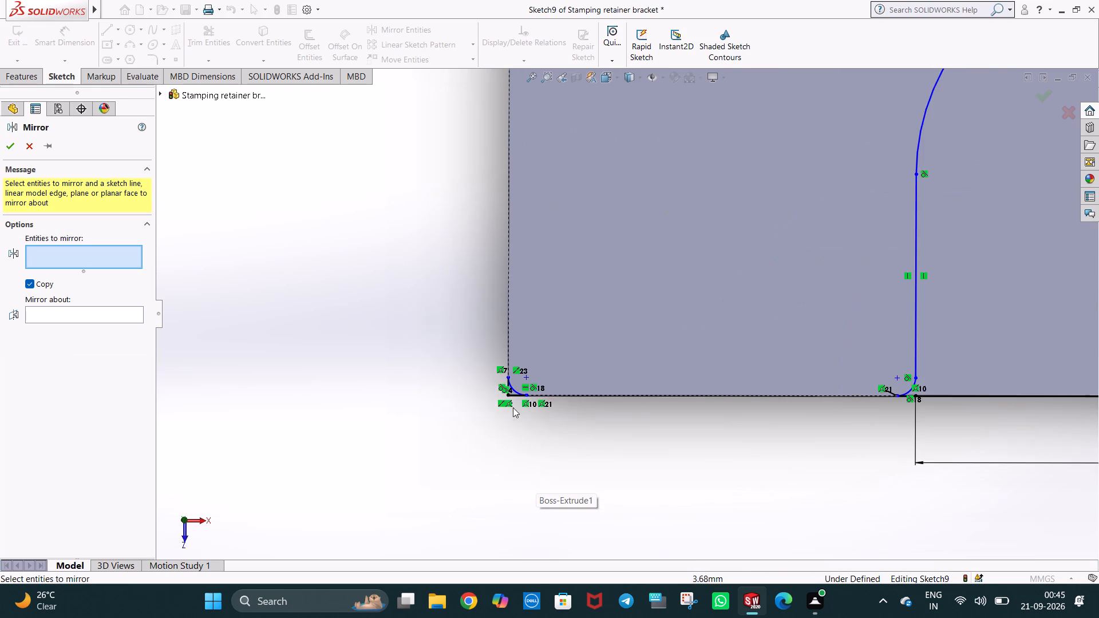
scroll(513, 399, down, 3)
scroll(570, 358, down, 1)
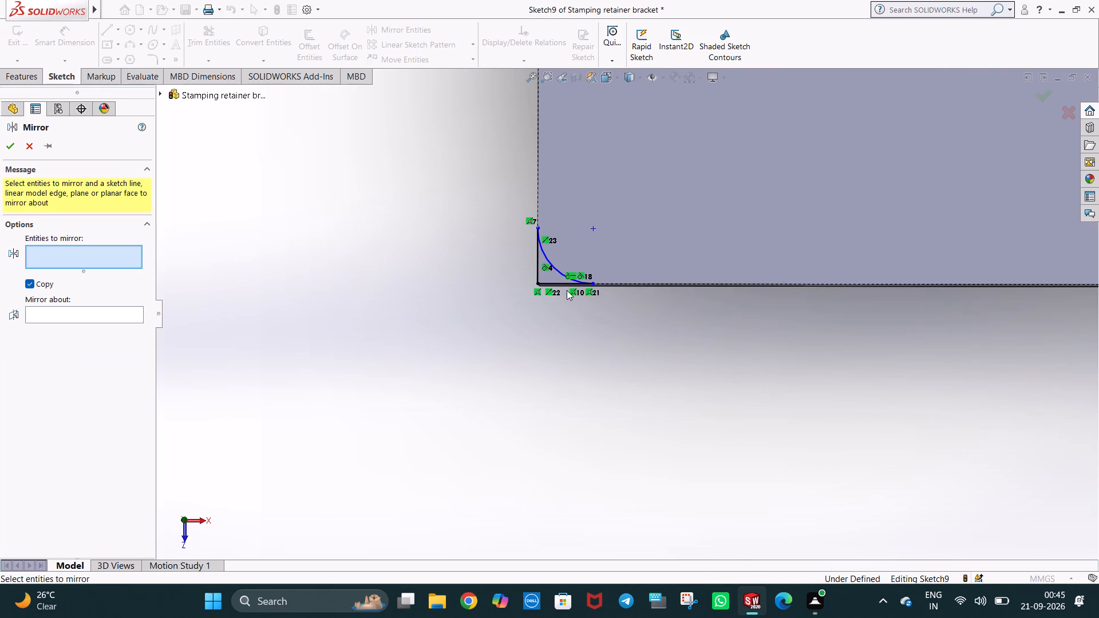
click(564, 284)
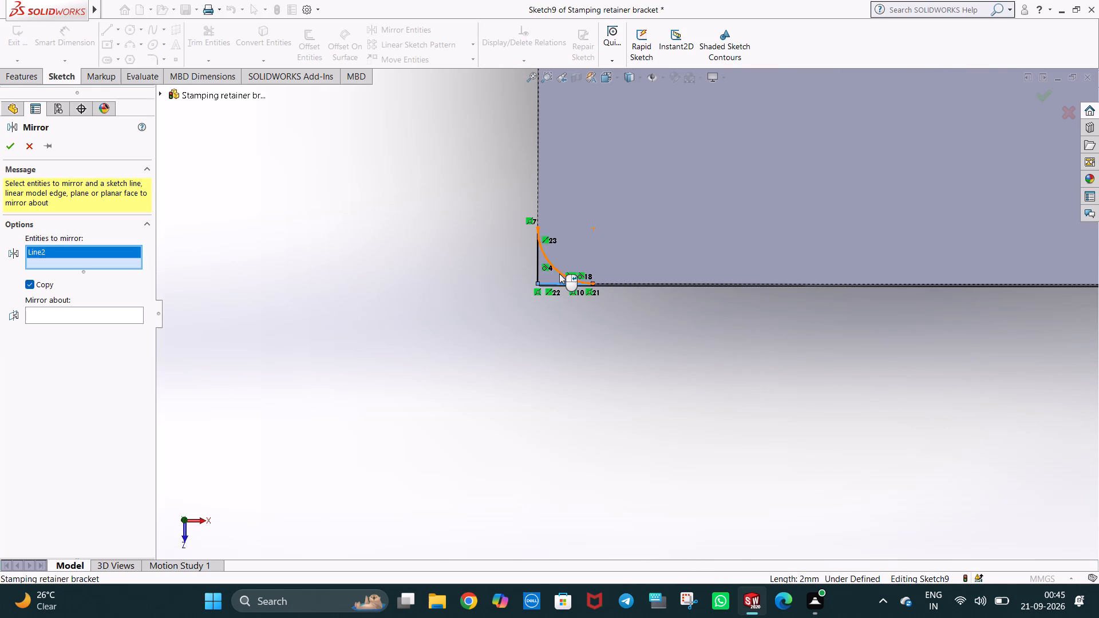
click(559, 273)
click(536, 264)
click(51, 332)
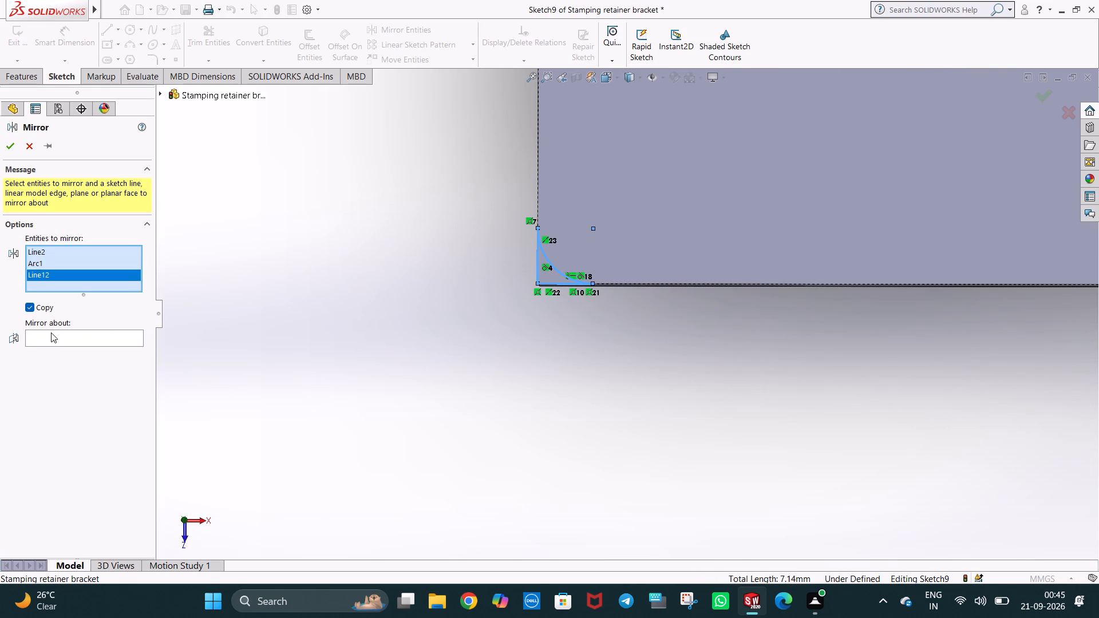
scroll(446, 271, up, 16)
scroll(671, 179, up, 2)
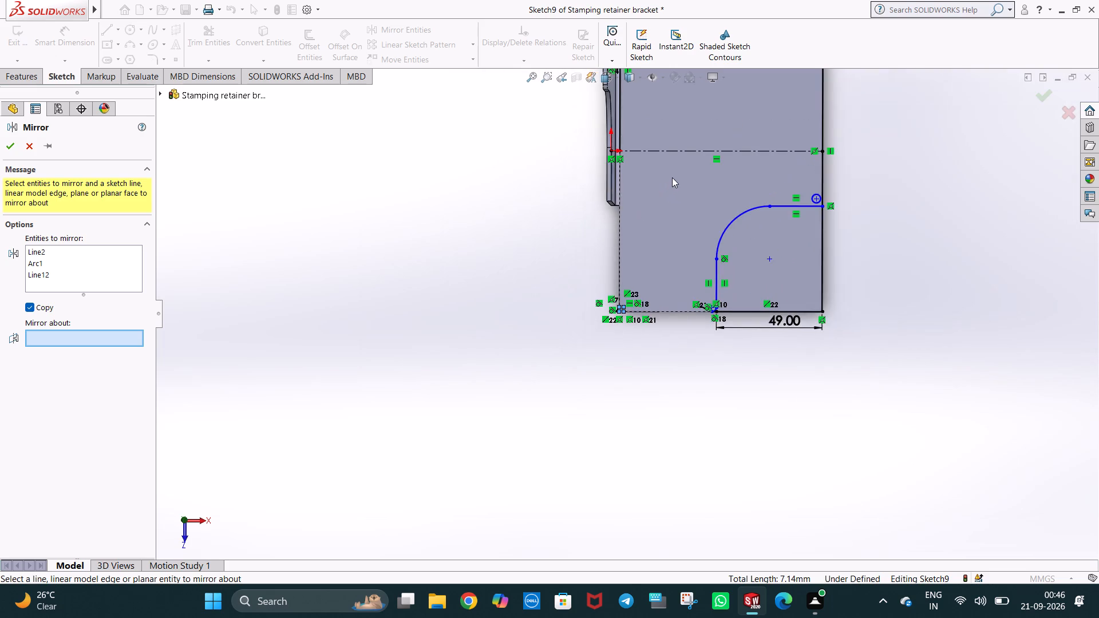
scroll(679, 162, down, 1)
click(688, 155)
scroll(688, 155, up, 3)
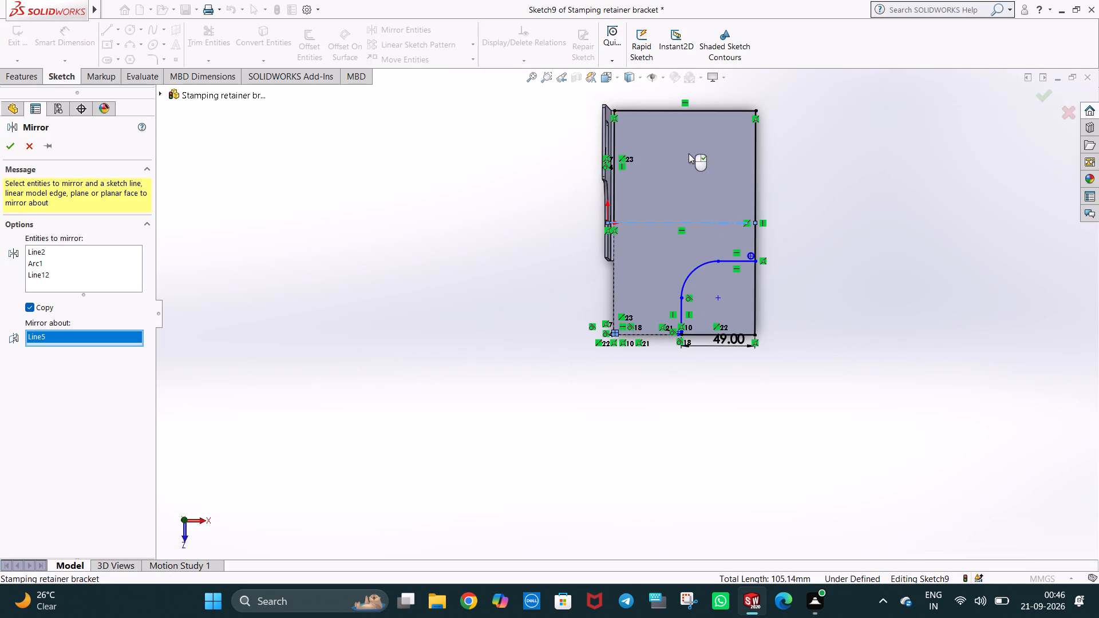
scroll(686, 144, down, 3)
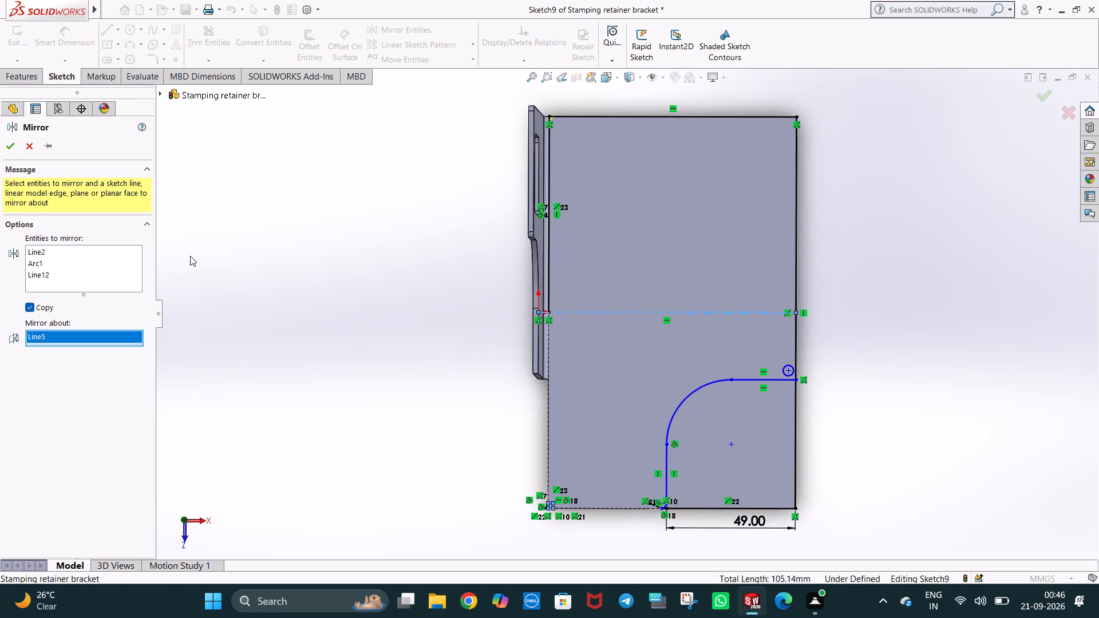
click(2, 142)
scroll(599, 113, down, 1)
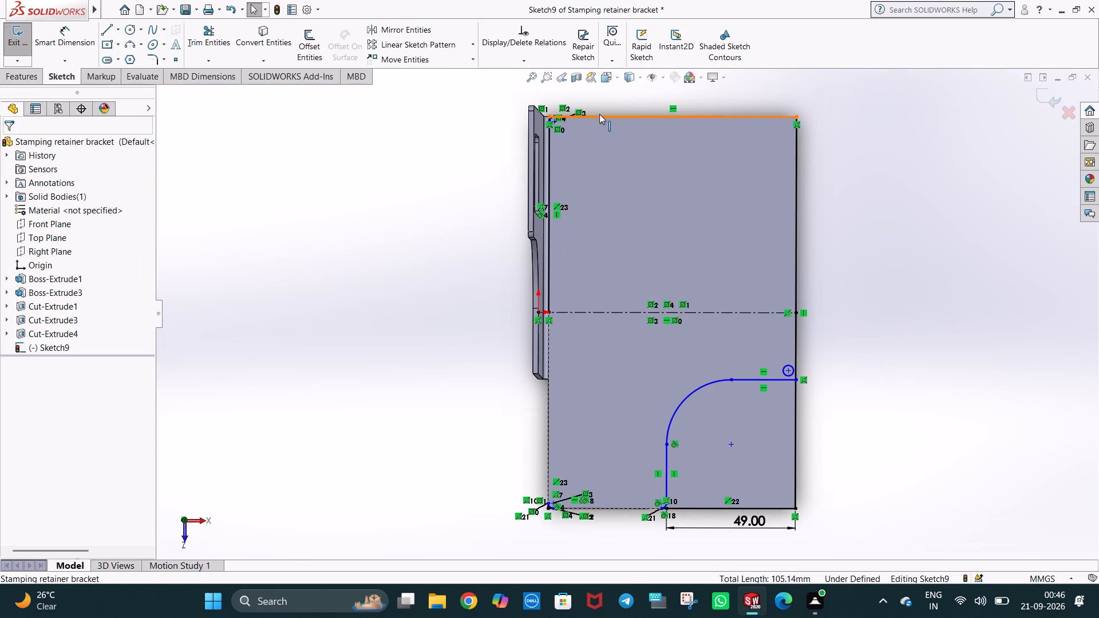
Trim away the outline's left vertical line between the upper-left corner arc and the horizontal centerline.
scroll(599, 114, down, 2)
scroll(518, 159, down, 3)
scroll(541, 207, down, 6)
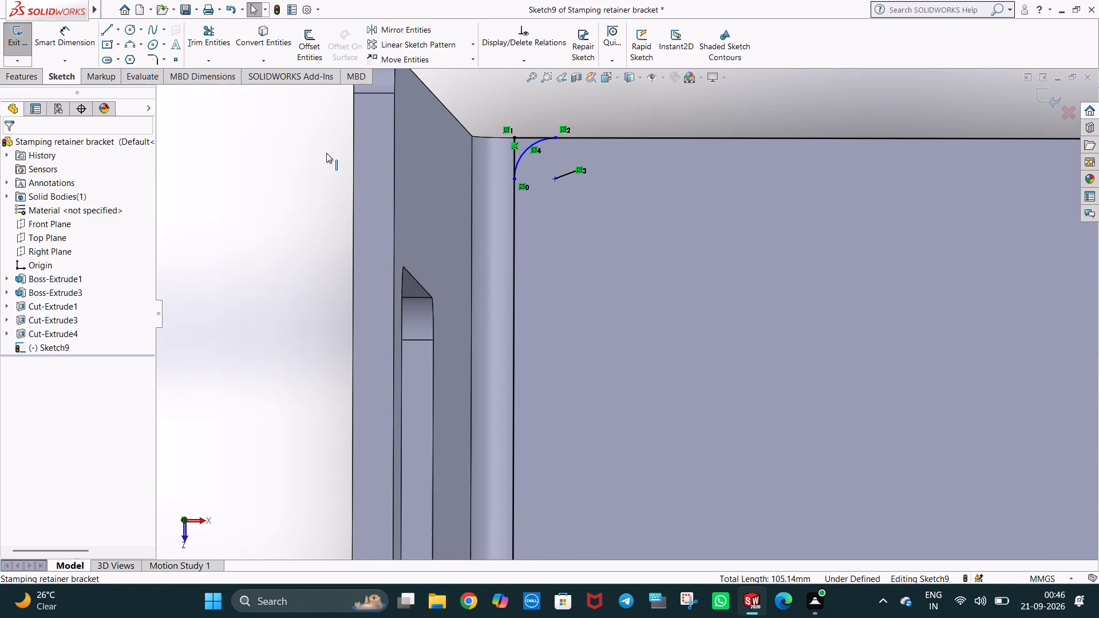
click(199, 39)
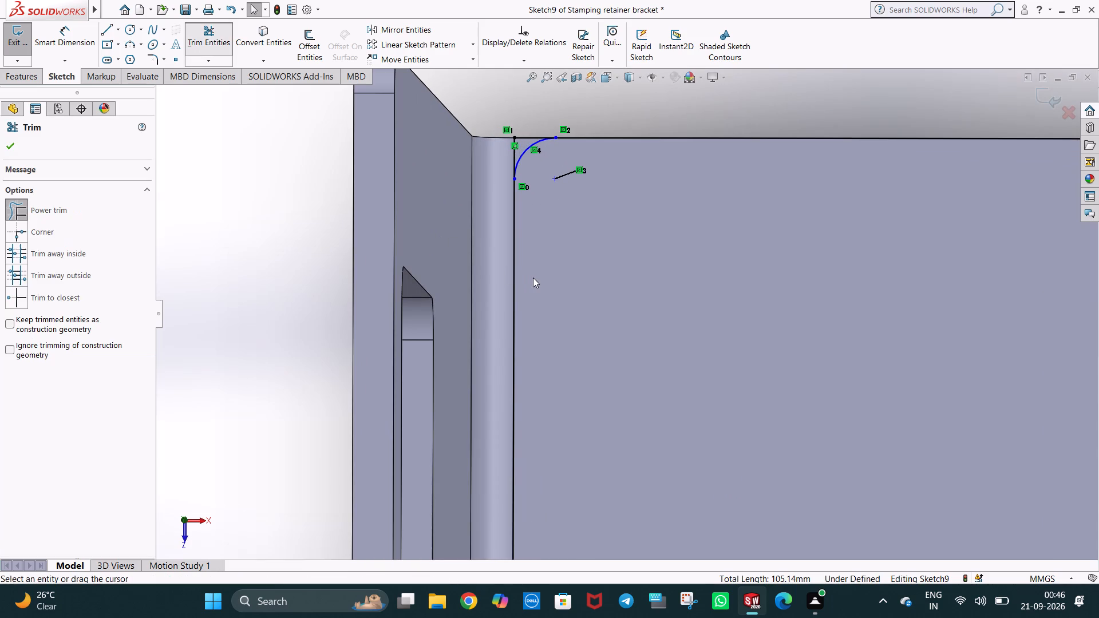
drag(532, 278, 508, 291)
scroll(520, 286, up, 15)
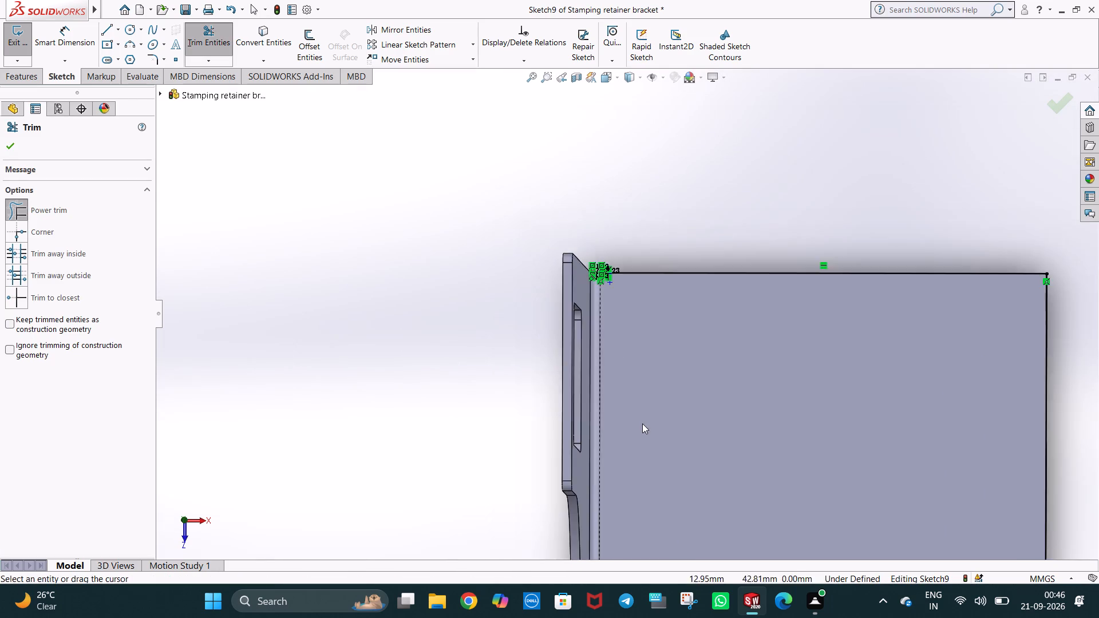
scroll(642, 423, up, 7)
scroll(702, 415, down, 3)
scroll(760, 471, down, 3)
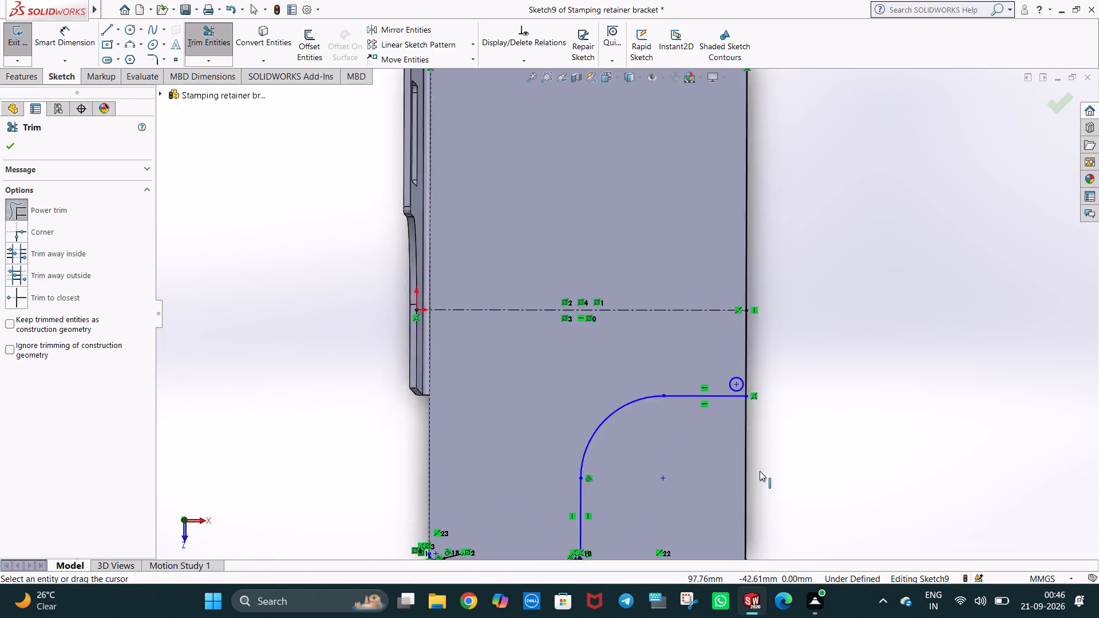
key(Escape)
Make the 2 mm radius circle tangent to the cutout's horizontal line and to the plate's right vertical line.
scroll(729, 381, down, 3)
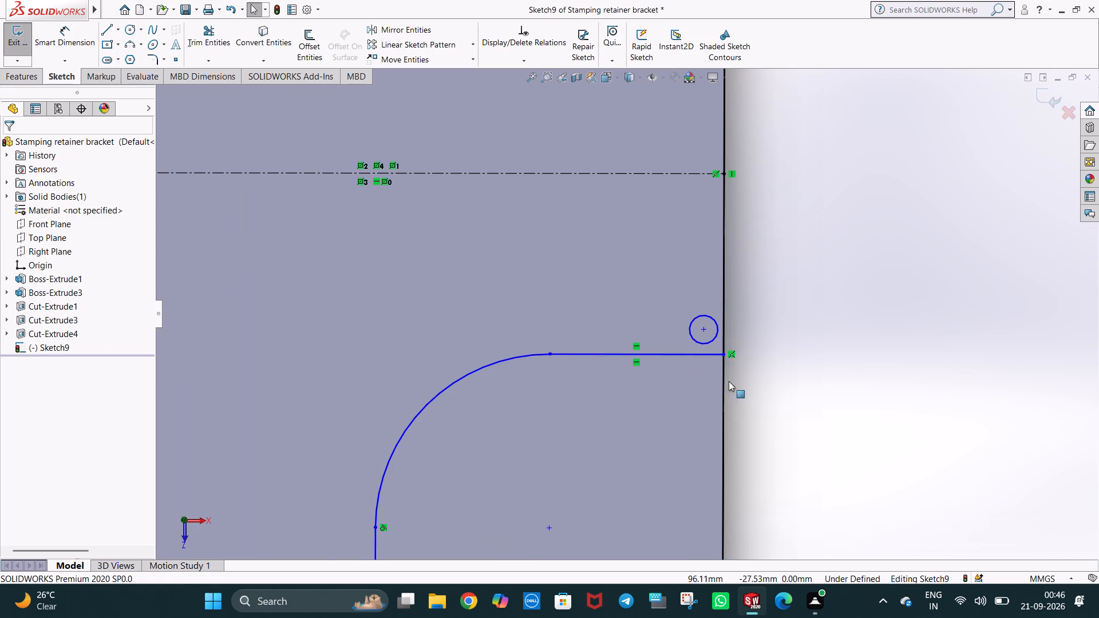
click(768, 319)
ctrl+click(711, 341)
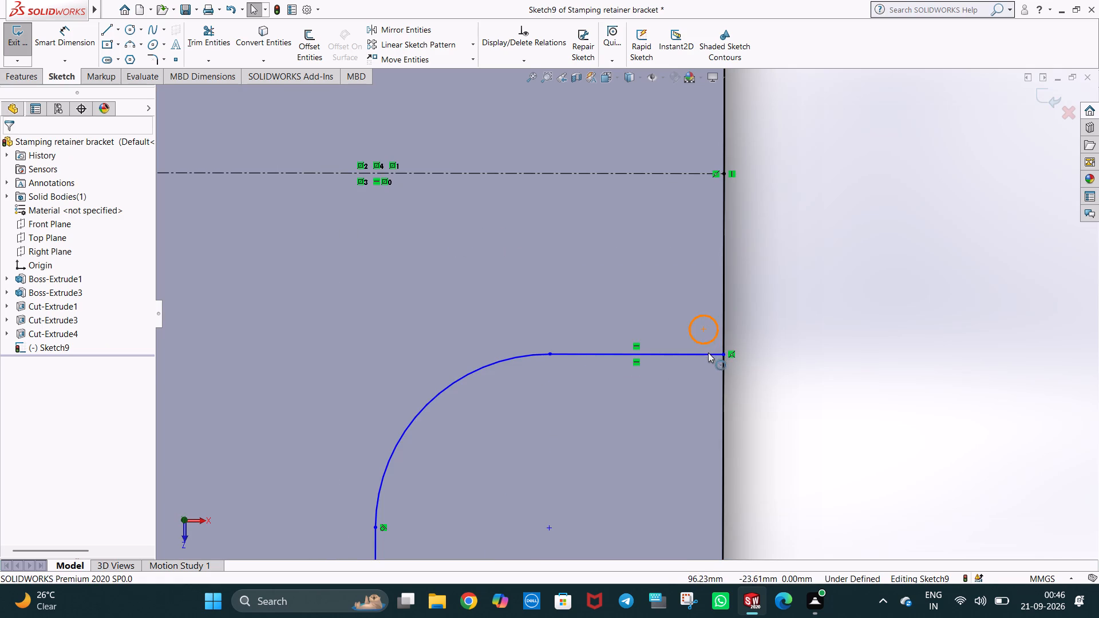
ctrl+click(707, 354)
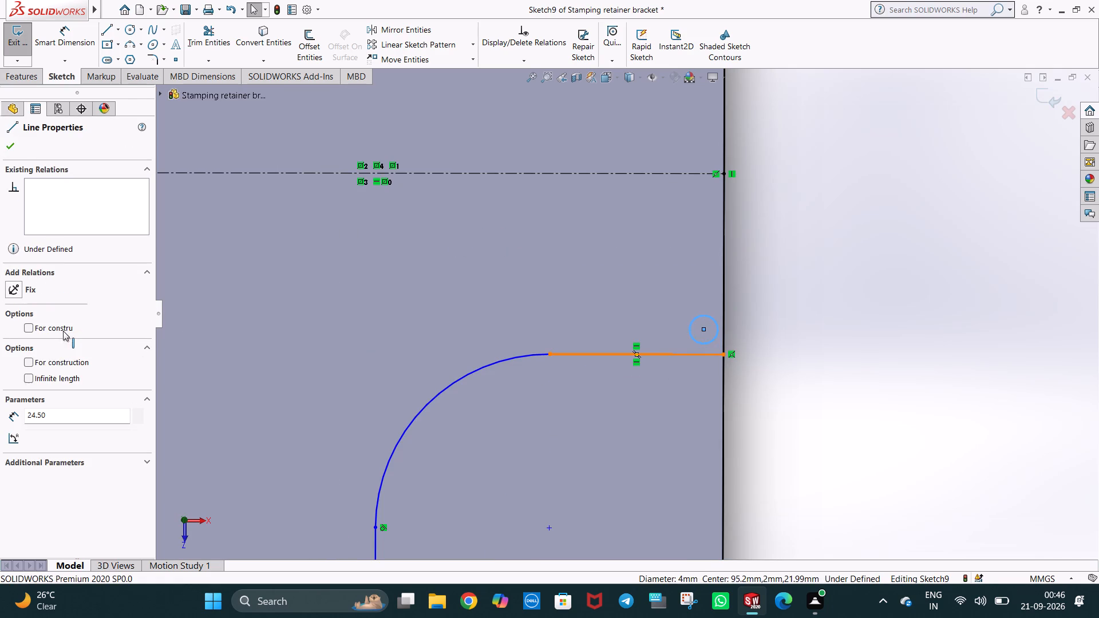
ctrl+click(44, 346)
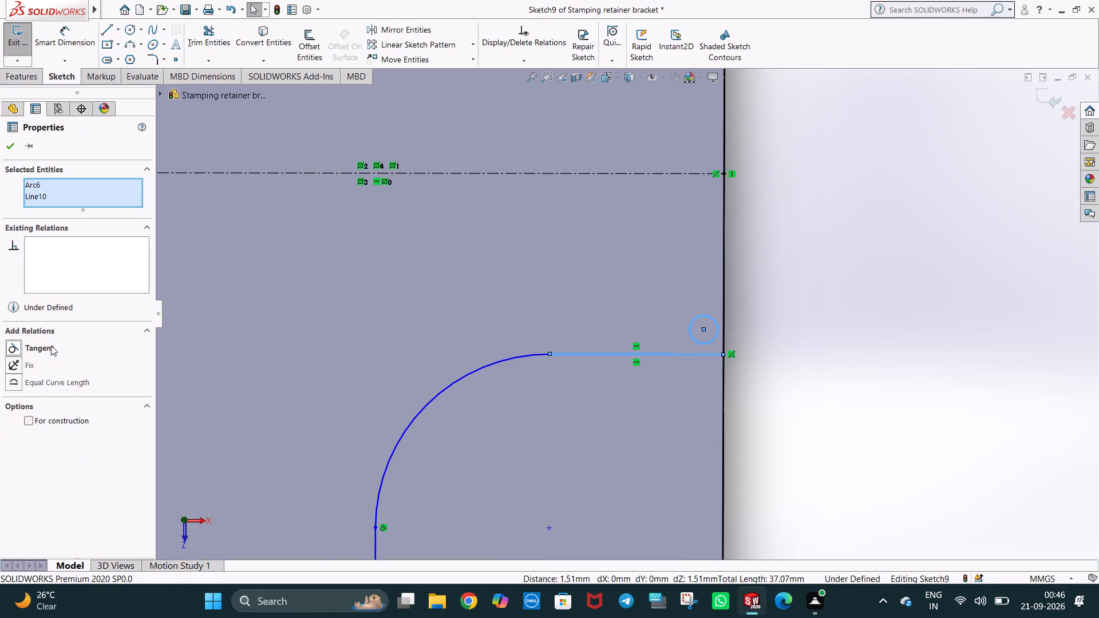
click(772, 249)
ctrl+click(724, 310)
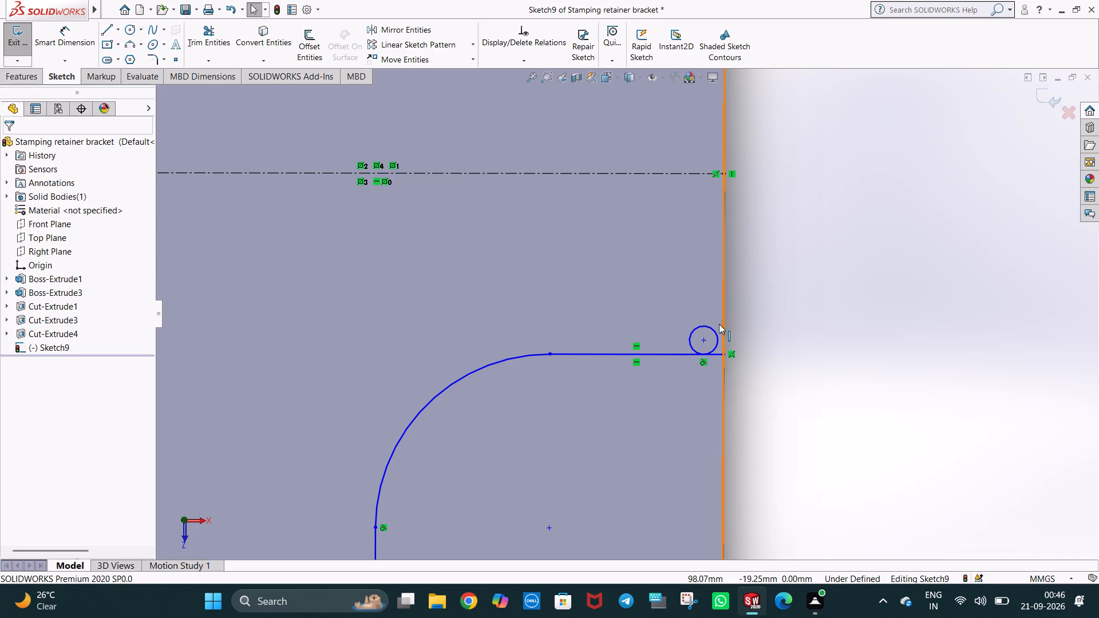
ctrl+click(714, 332)
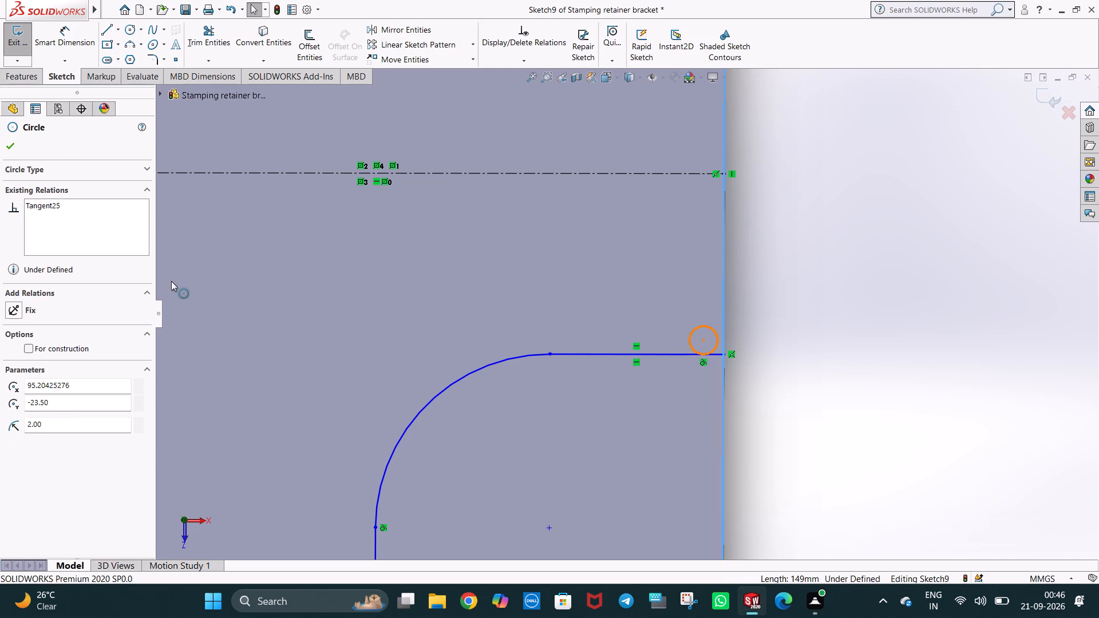
ctrl+click(44, 351)
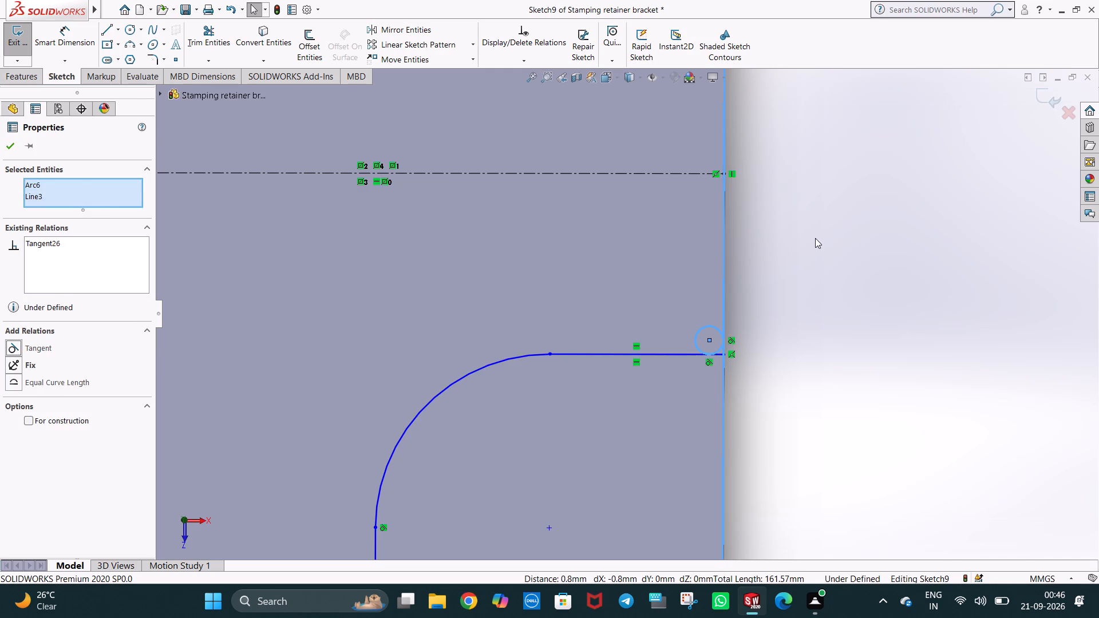
click(815, 238)
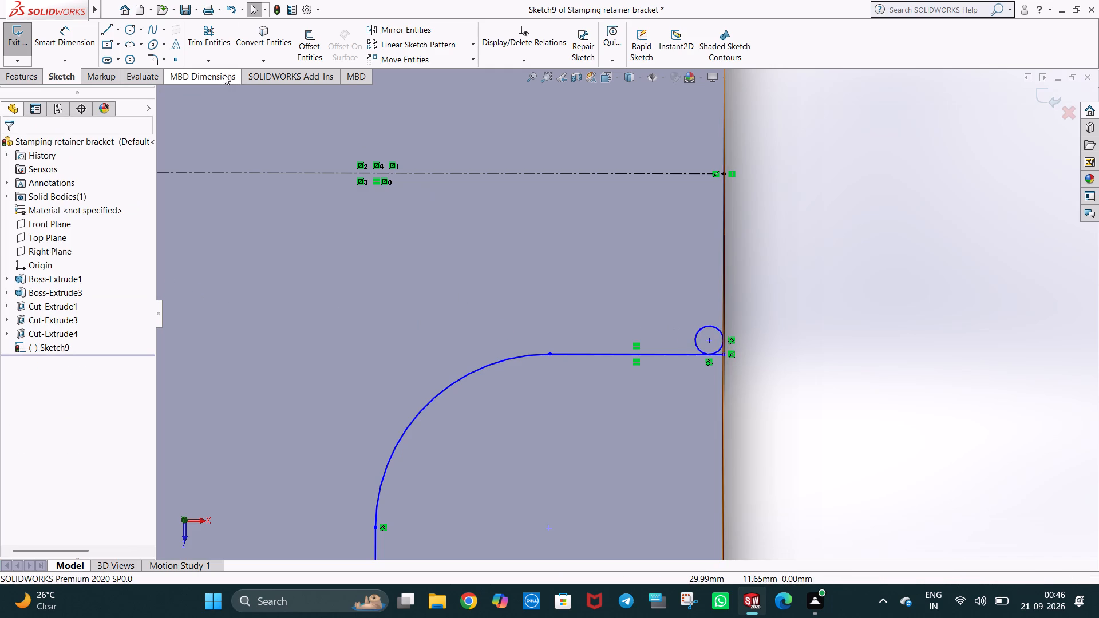
Trim the circle down to its lower-right rounding arc and remove the short cutout line stub between the arc and the right edge.
click(194, 27)
drag(701, 302, 710, 330)
scroll(738, 394, down, 9)
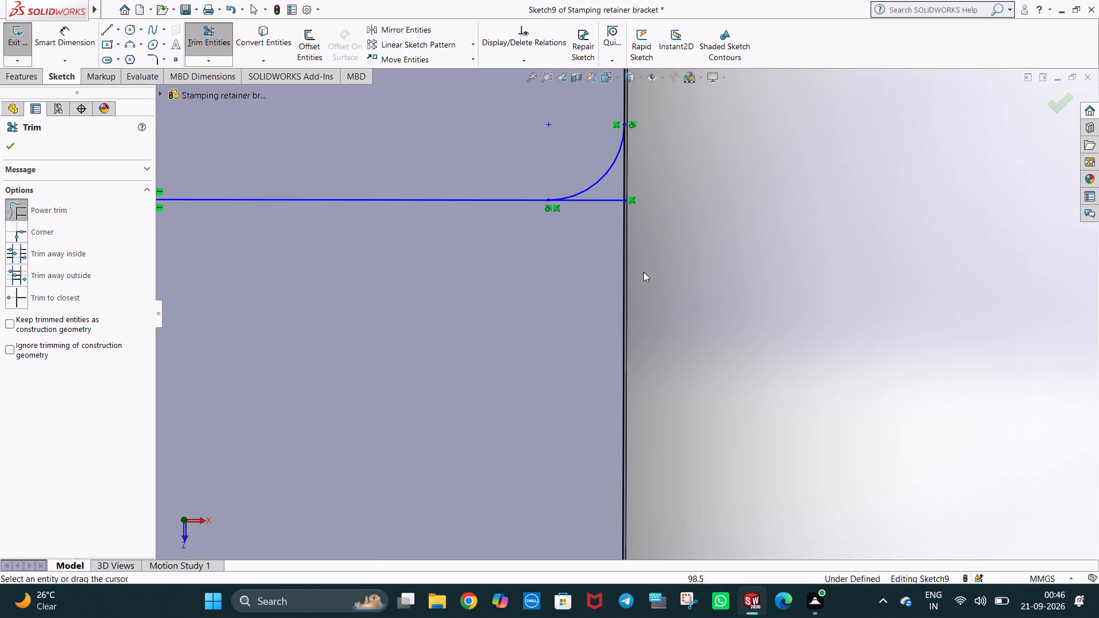
drag(595, 209, 606, 193)
scroll(613, 203, up, 5)
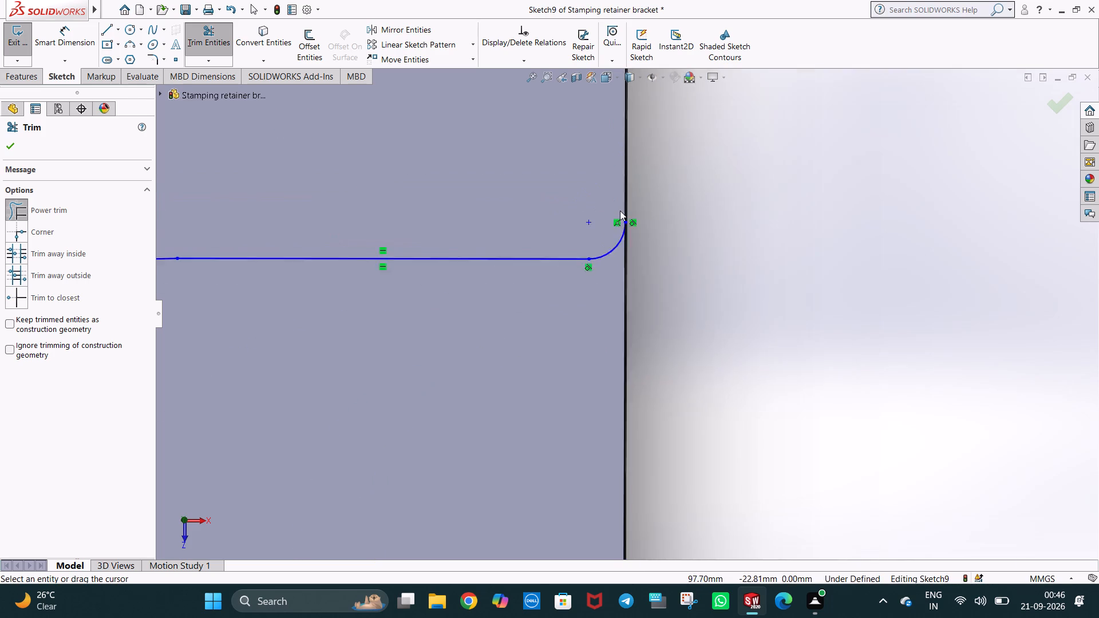
Trim away the outline's right vertical line above the rounding arc, on both sides of the centerline, and the outline's top line.
scroll(620, 211, up, 10)
drag(642, 216, 604, 234)
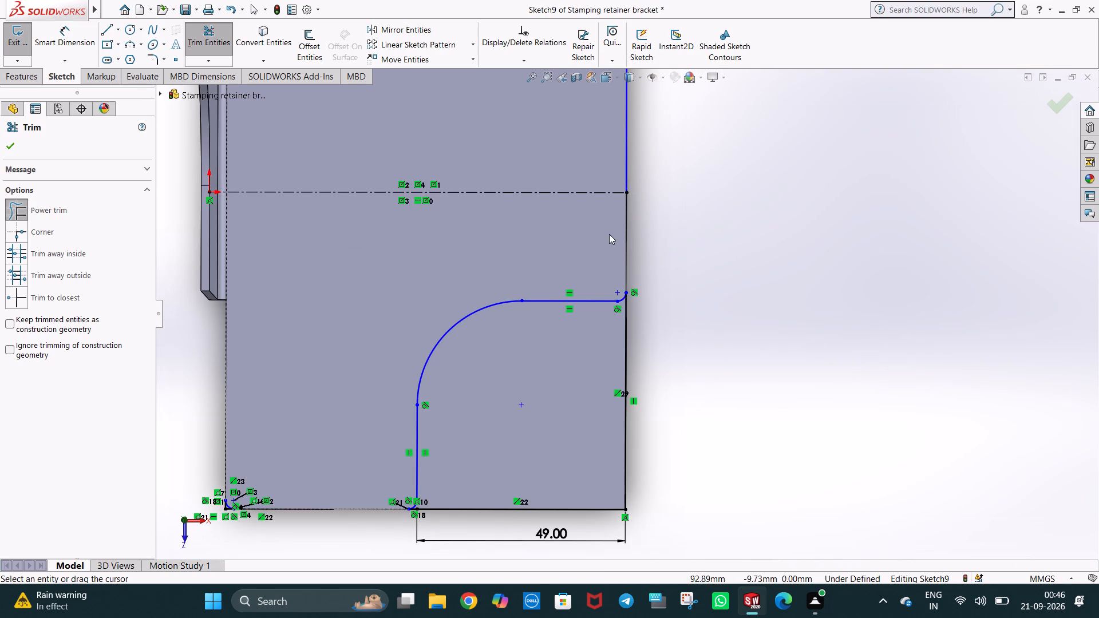
scroll(497, 354, down, 2)
scroll(602, 296, up, 3)
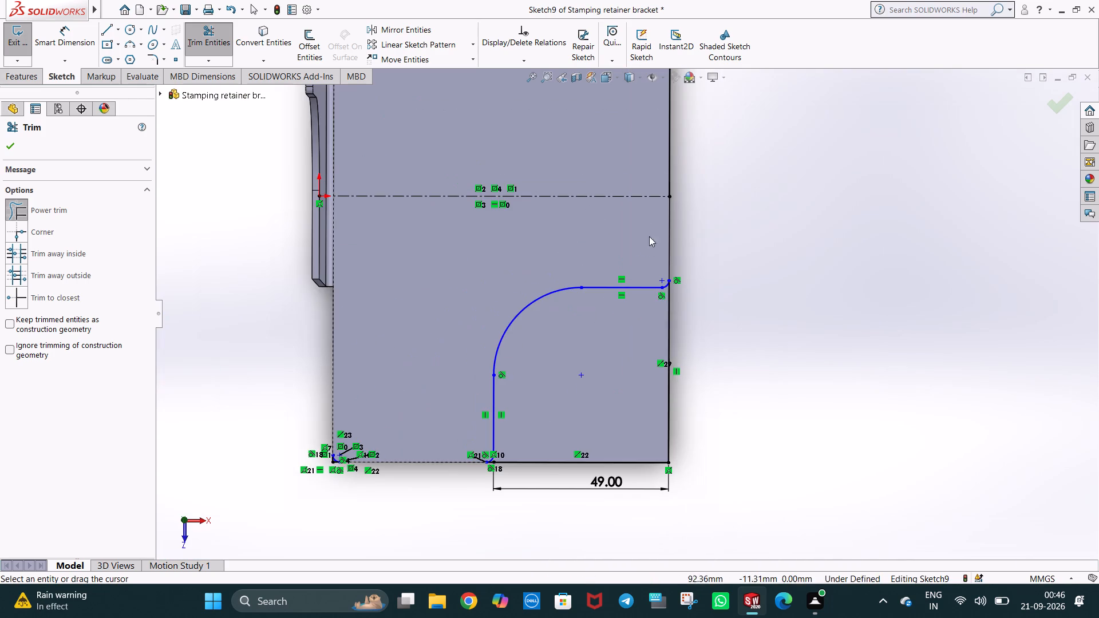
scroll(649, 236, up, 2)
scroll(673, 148, up, 2)
scroll(683, 177, down, 2)
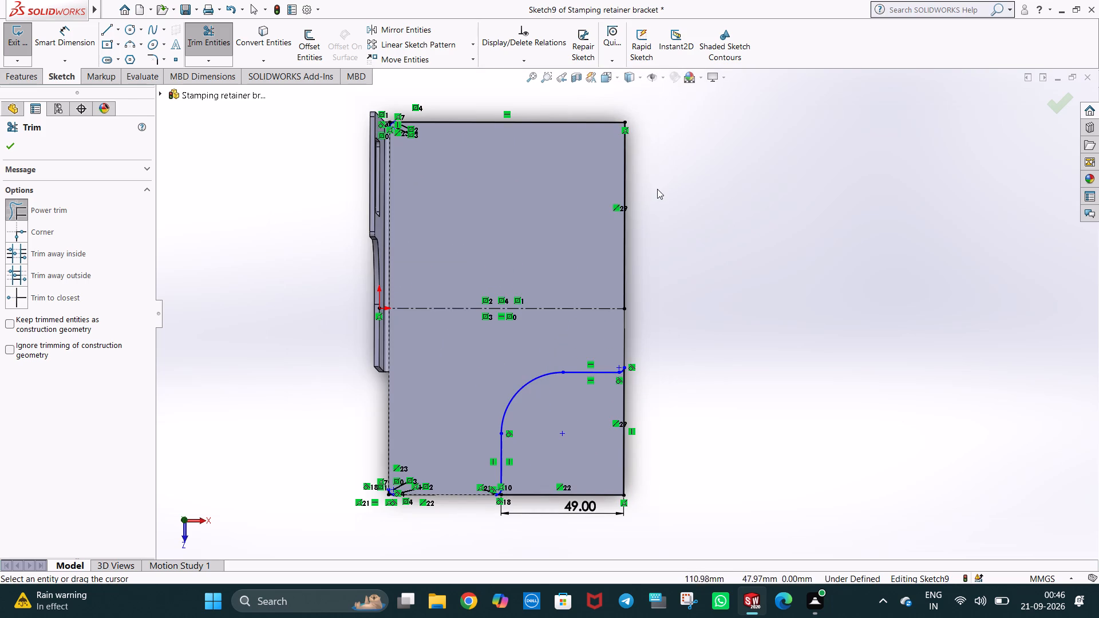
scroll(651, 194, down, 1)
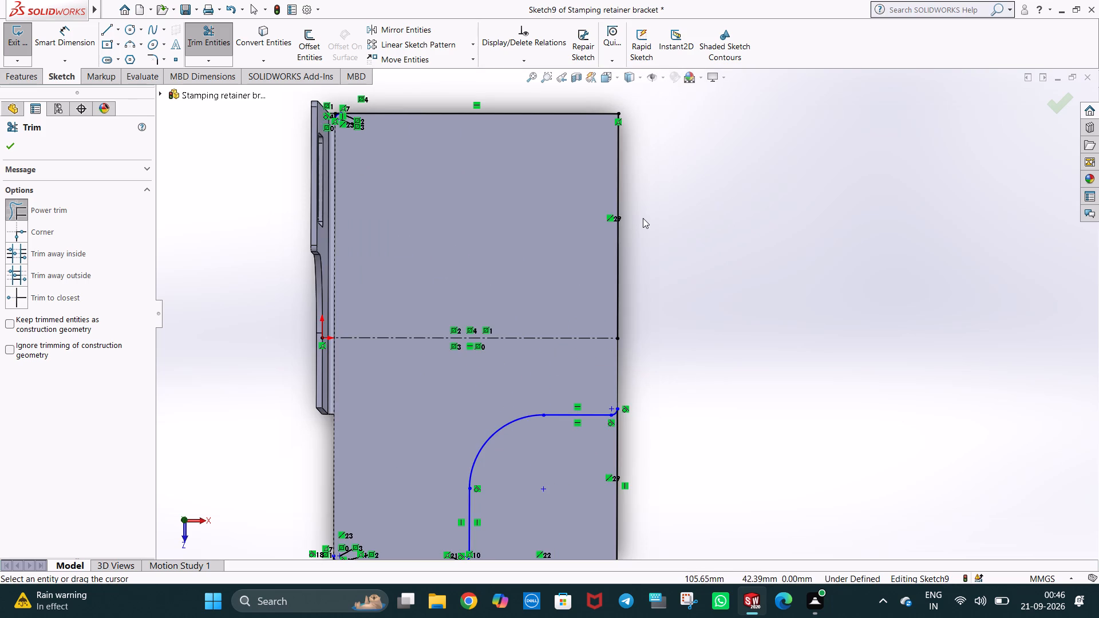
drag(641, 244, 604, 254)
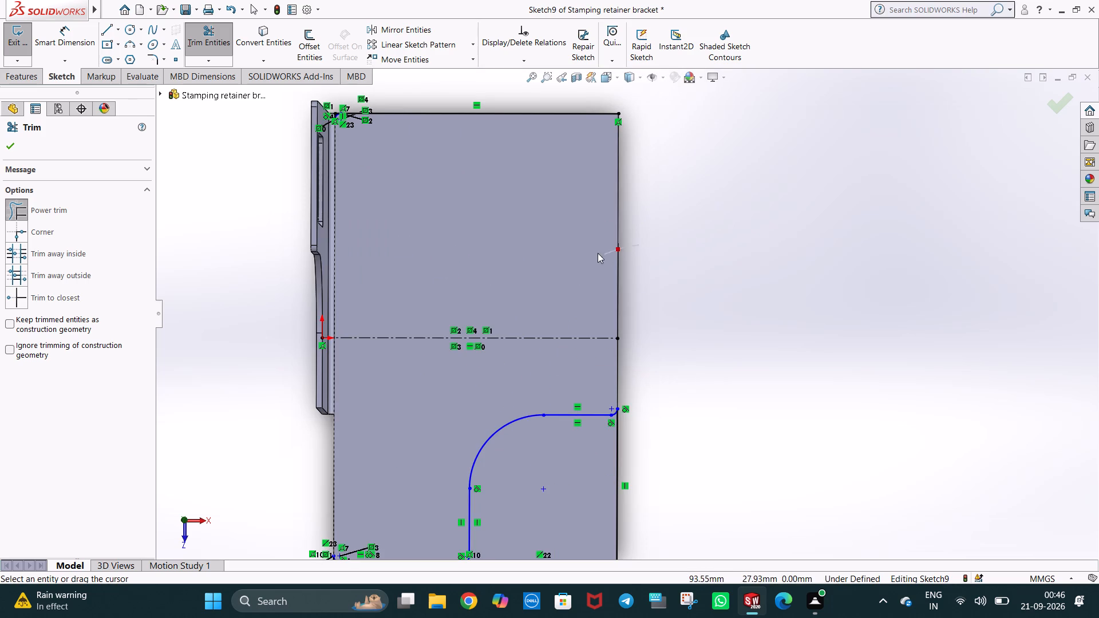
drag(469, 98, 454, 130)
scroll(454, 131, up, 1)
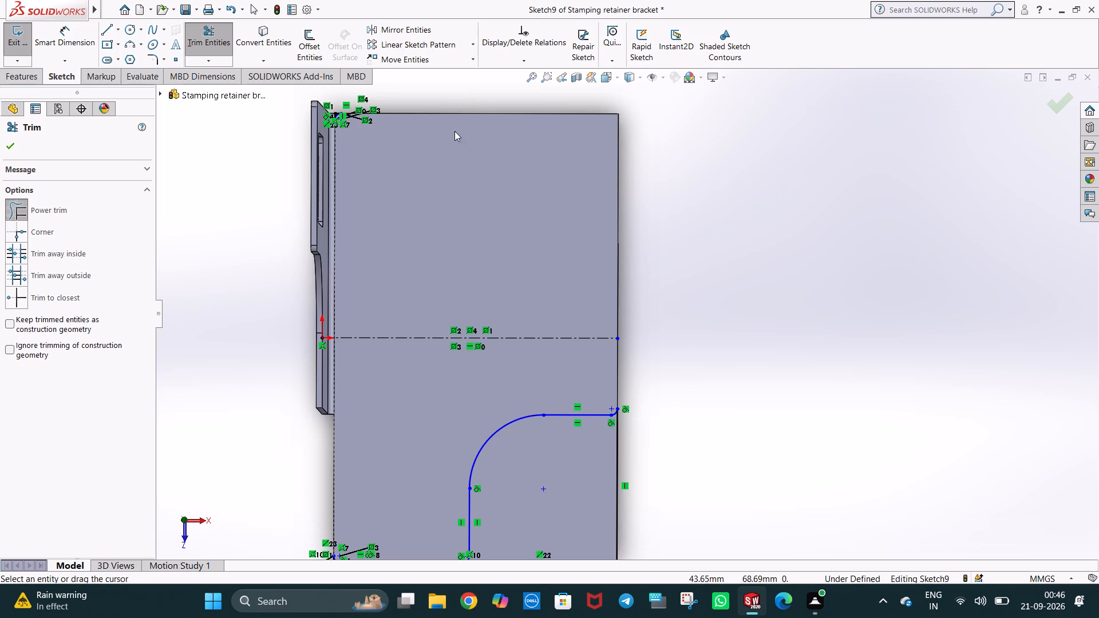
key(Escape)
key(Escape)
click(707, 301)
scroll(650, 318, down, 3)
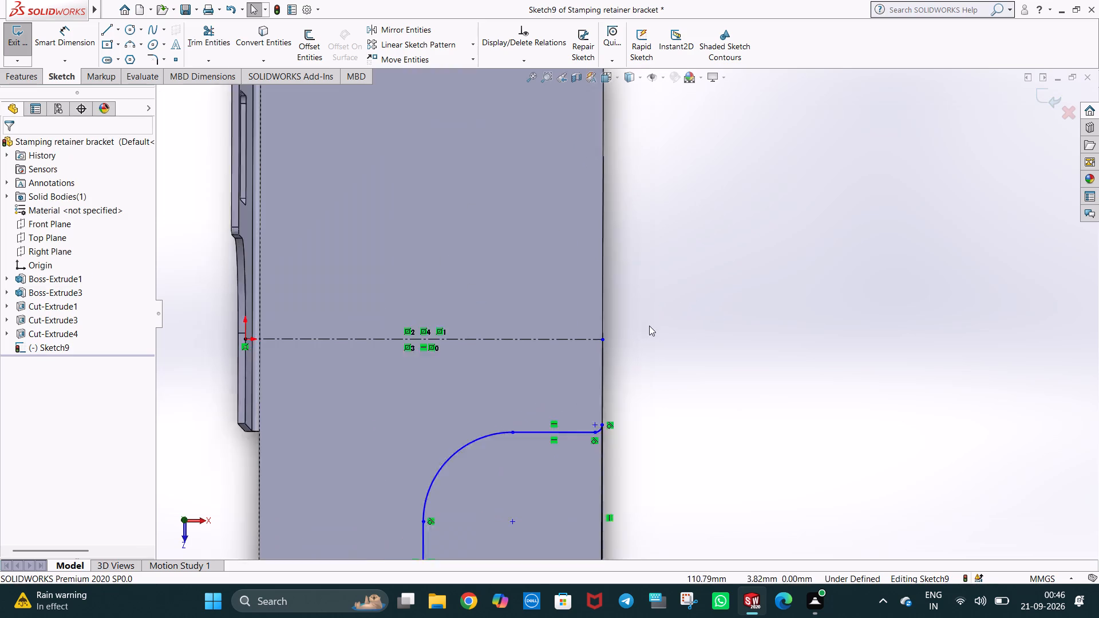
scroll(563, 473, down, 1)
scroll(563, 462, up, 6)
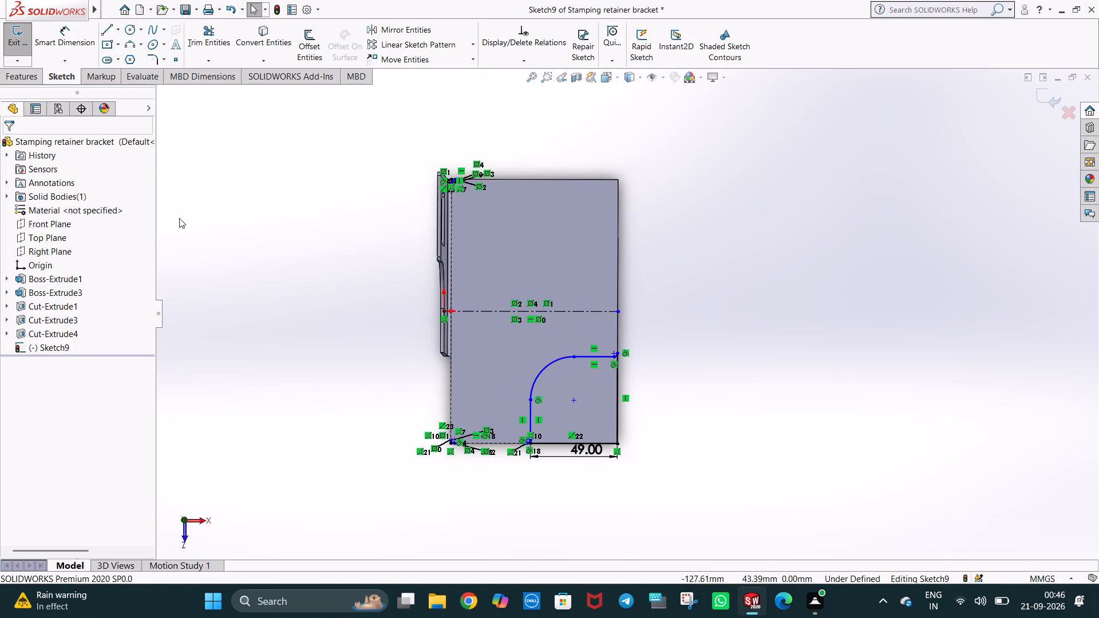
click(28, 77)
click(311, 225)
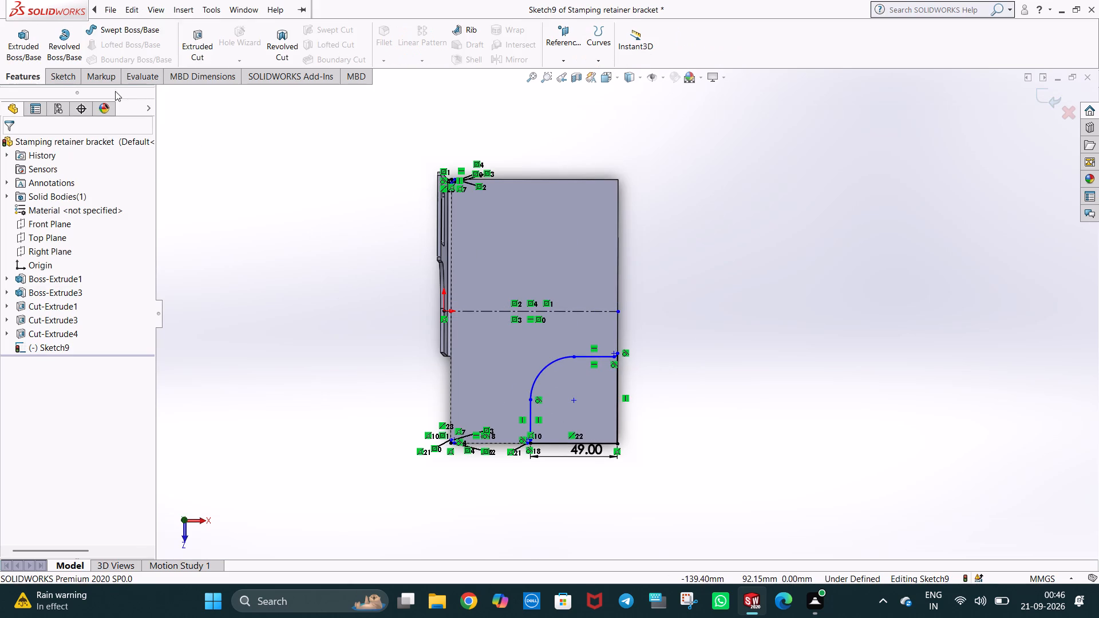
Dimension the radius of the cutout's large inner corner arc.
click(70, 76)
click(64, 40)
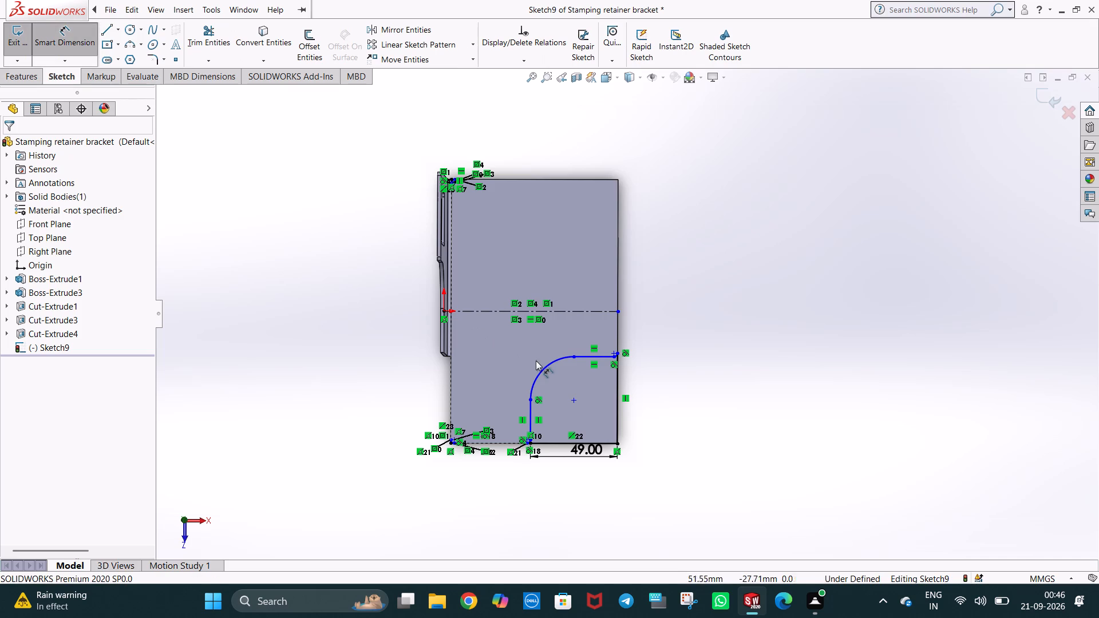
click(544, 366)
click(517, 350)
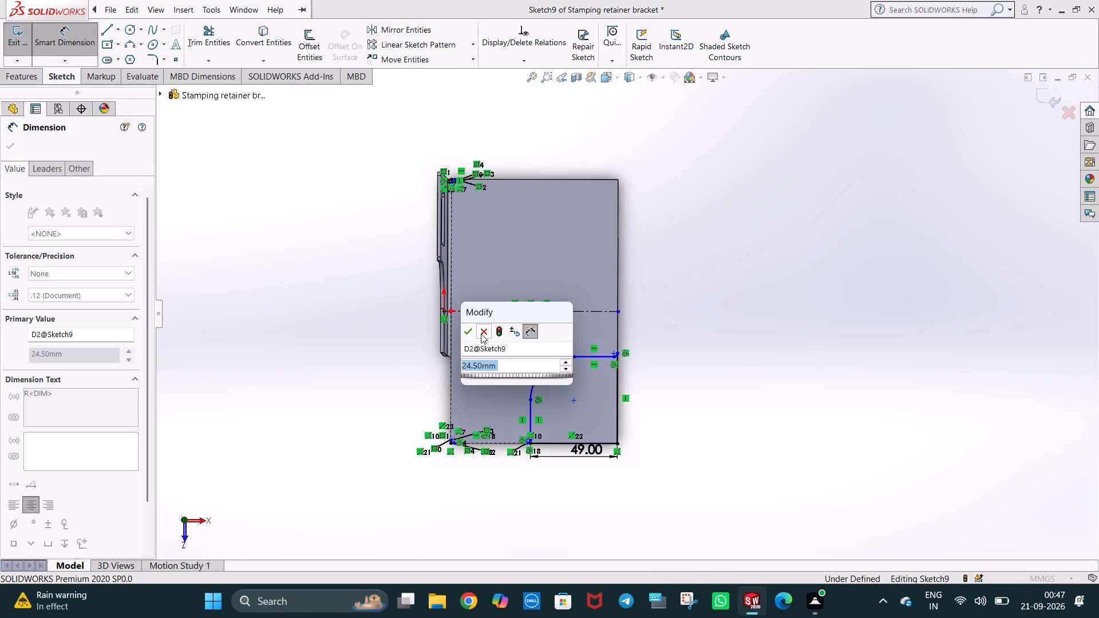
click(467, 334)
click(734, 315)
Dimension the radius of the plate outline's lower-left corner arc.
scroll(630, 398, down, 2)
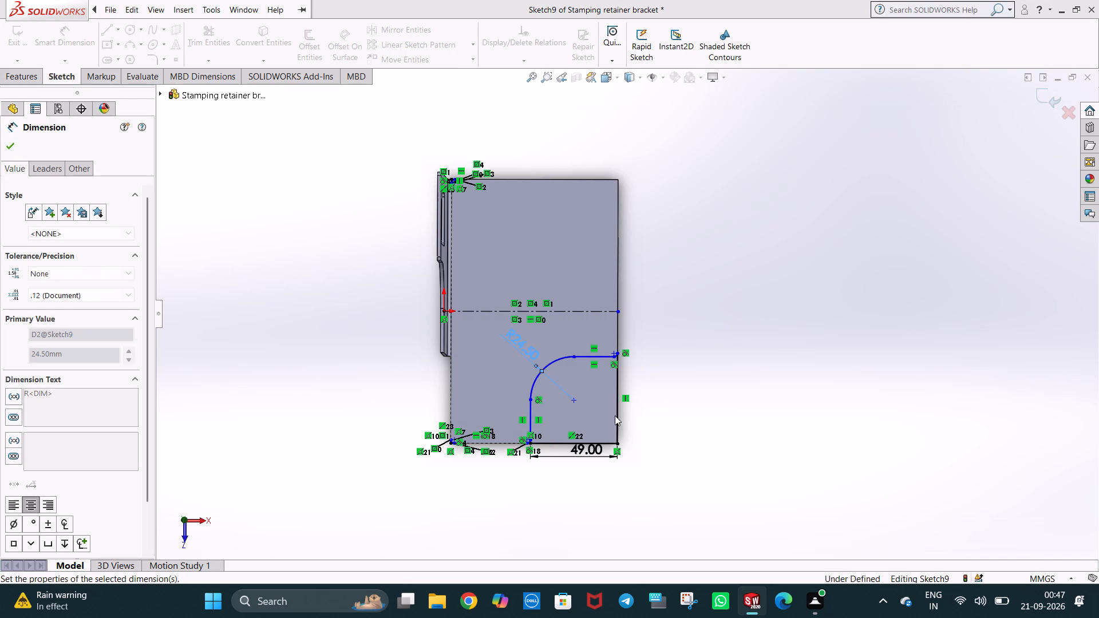
scroll(545, 437, down, 6)
scroll(404, 410, down, 1)
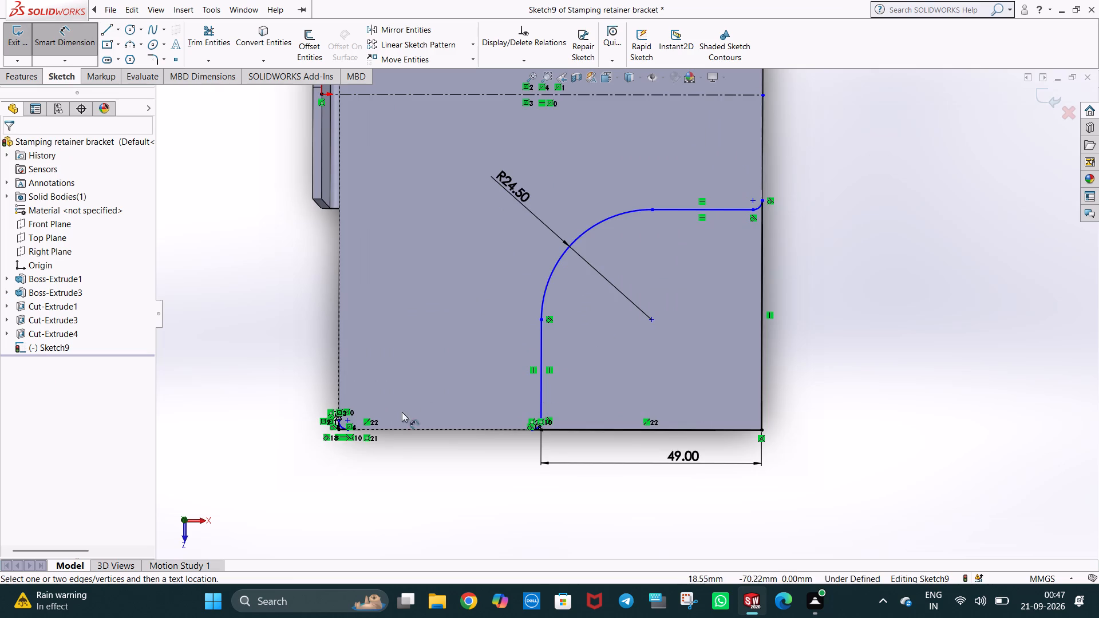
scroll(402, 412, down, 1)
click(338, 421)
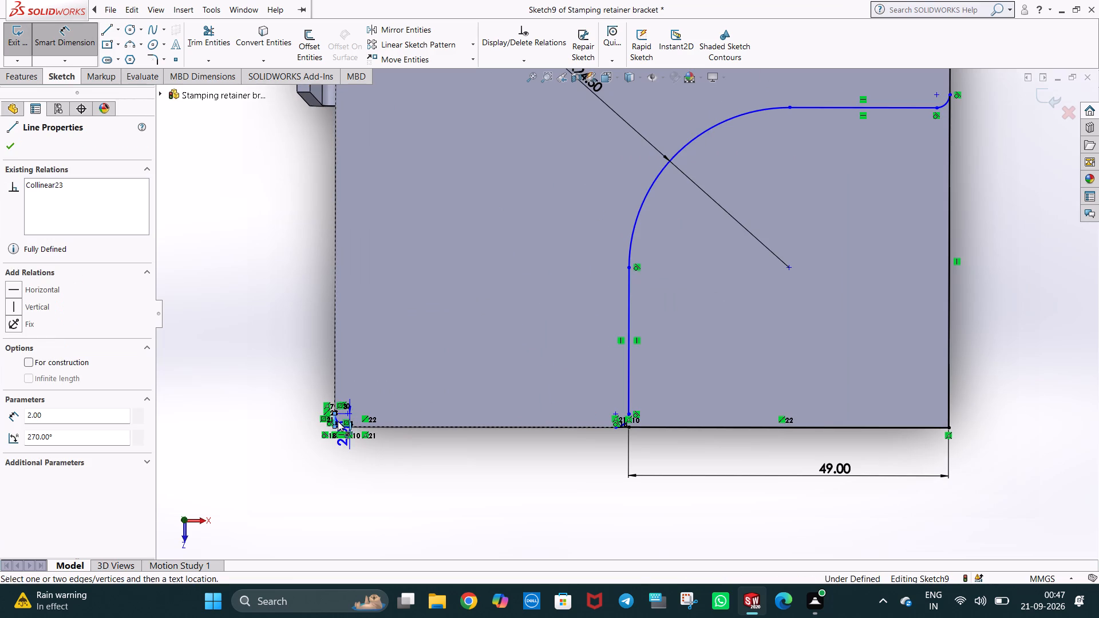
key(Escape)
scroll(357, 435, down, 2)
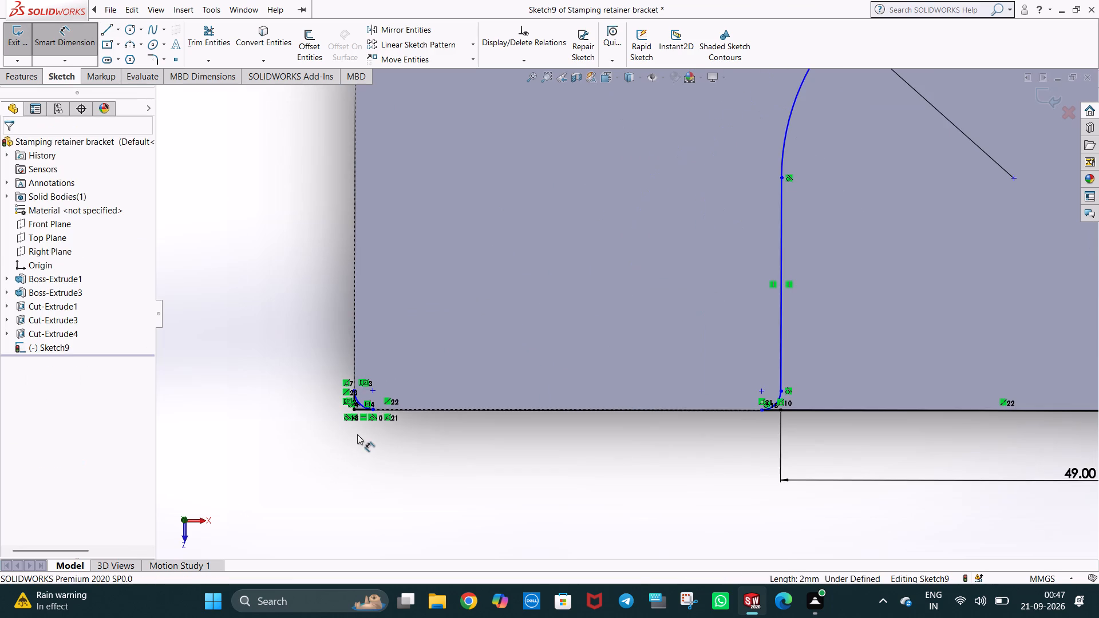
click(360, 402)
click(408, 364)
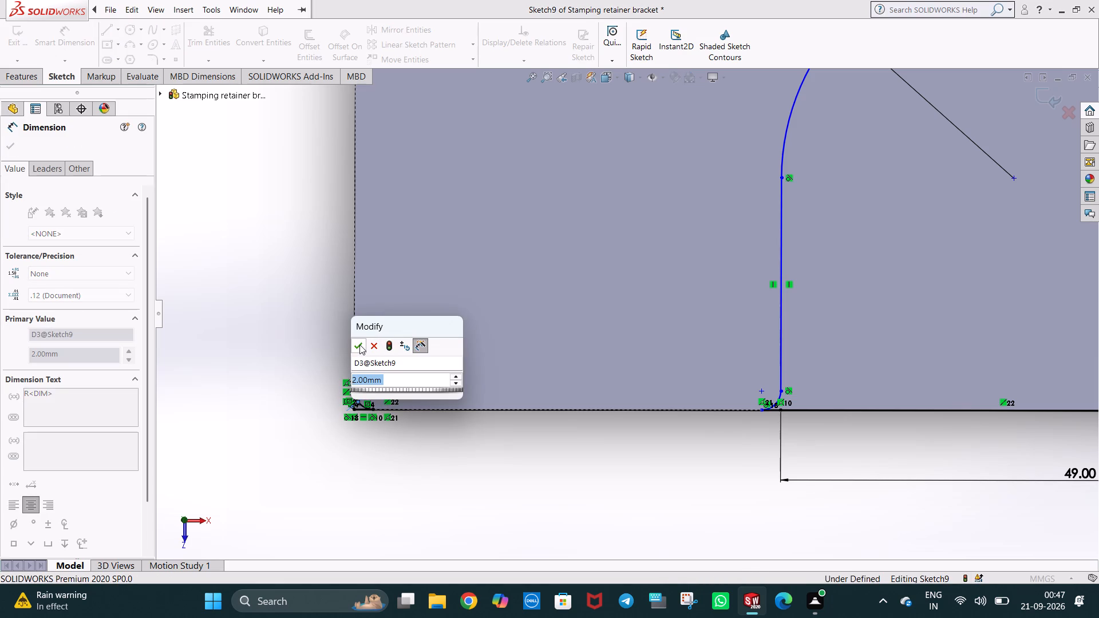
click(359, 344)
click(574, 505)
Dimension the radius of the small rounding arc where the cutout's vertical line meets the plate's lower edge.
scroll(764, 320, up, 1)
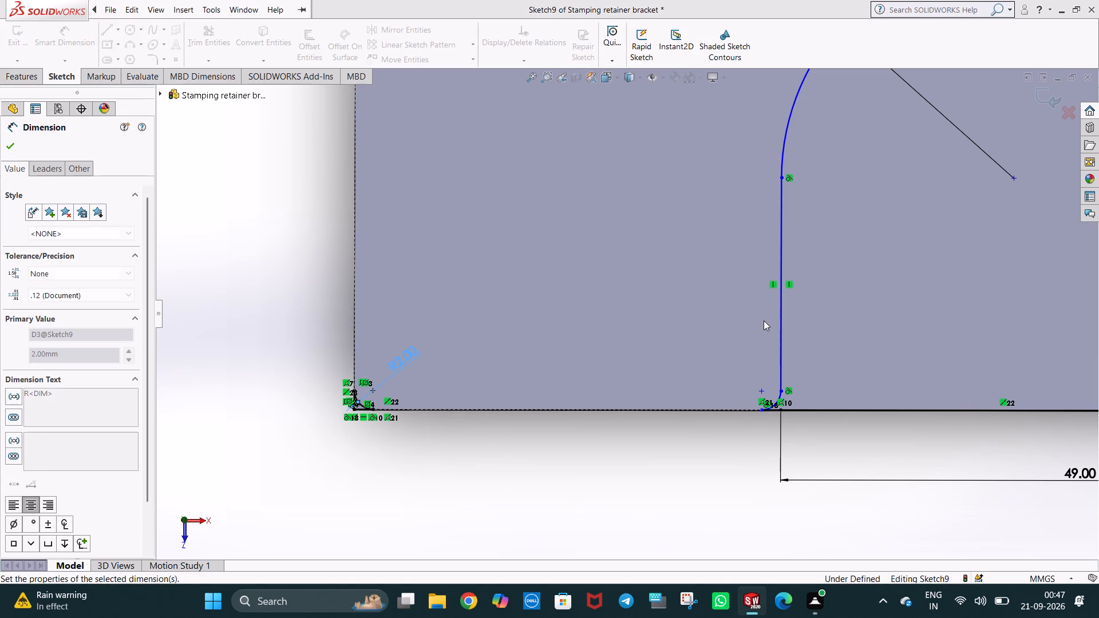
scroll(764, 320, up, 1)
scroll(775, 389, down, 2)
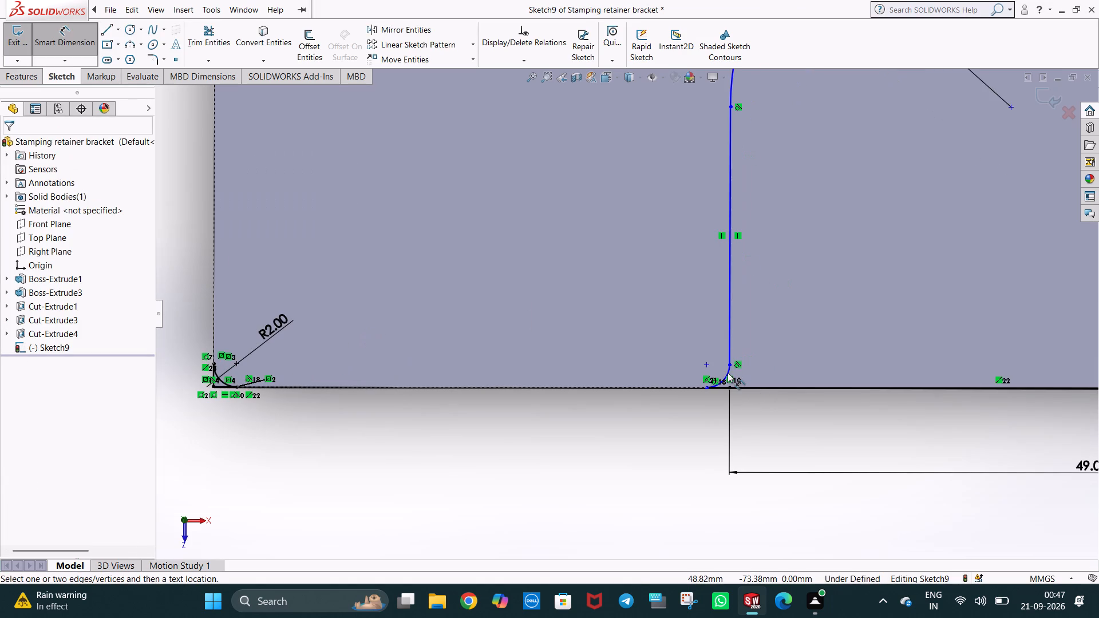
click(728, 371)
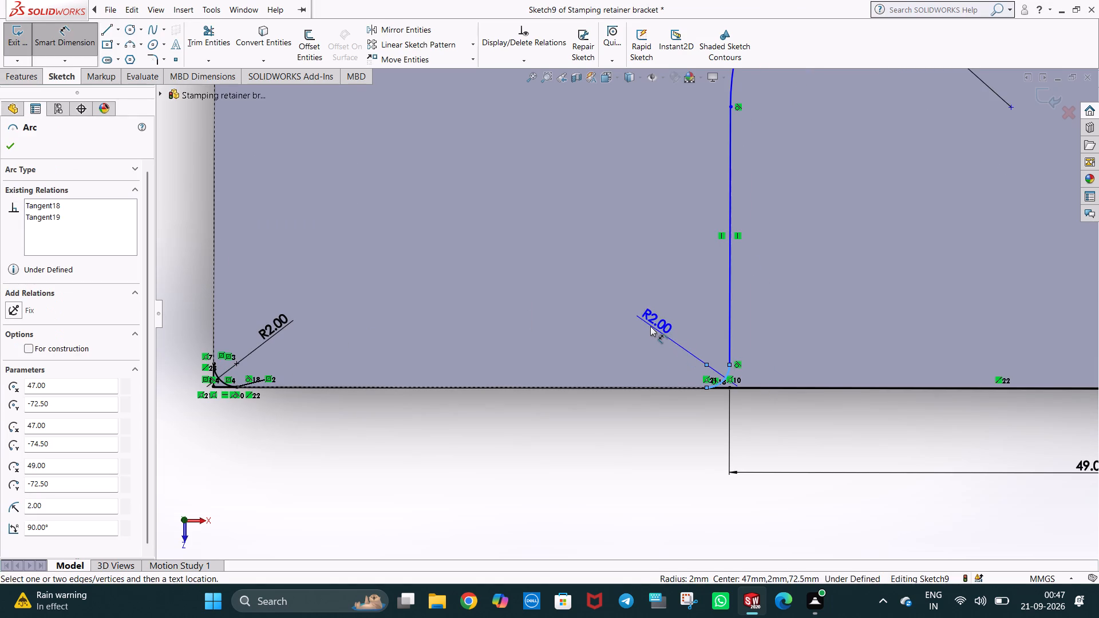
click(665, 340)
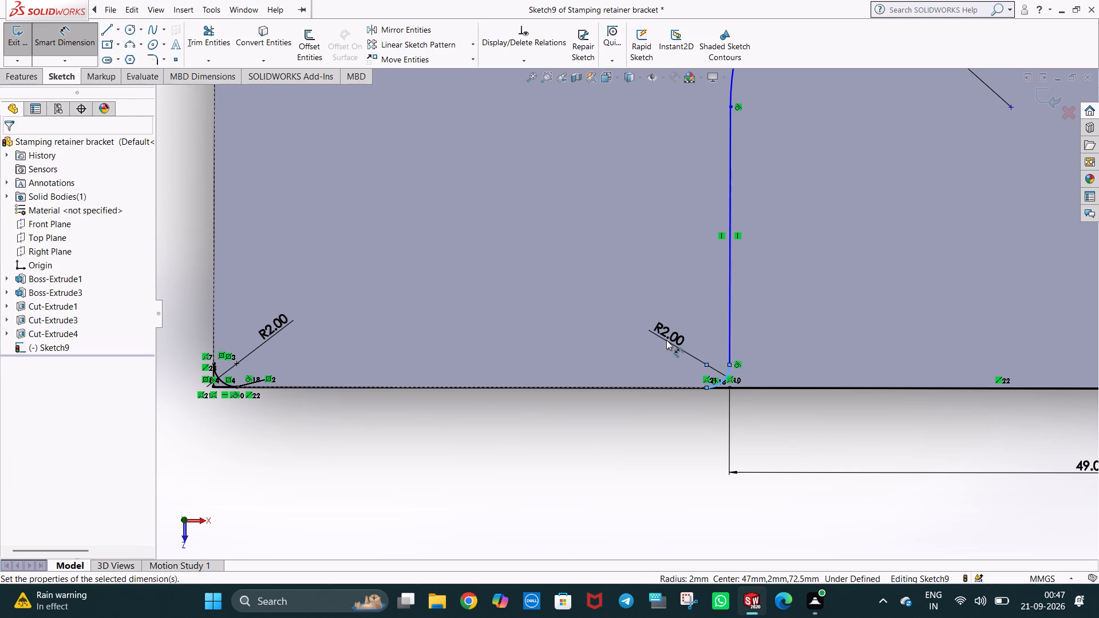
click(614, 322)
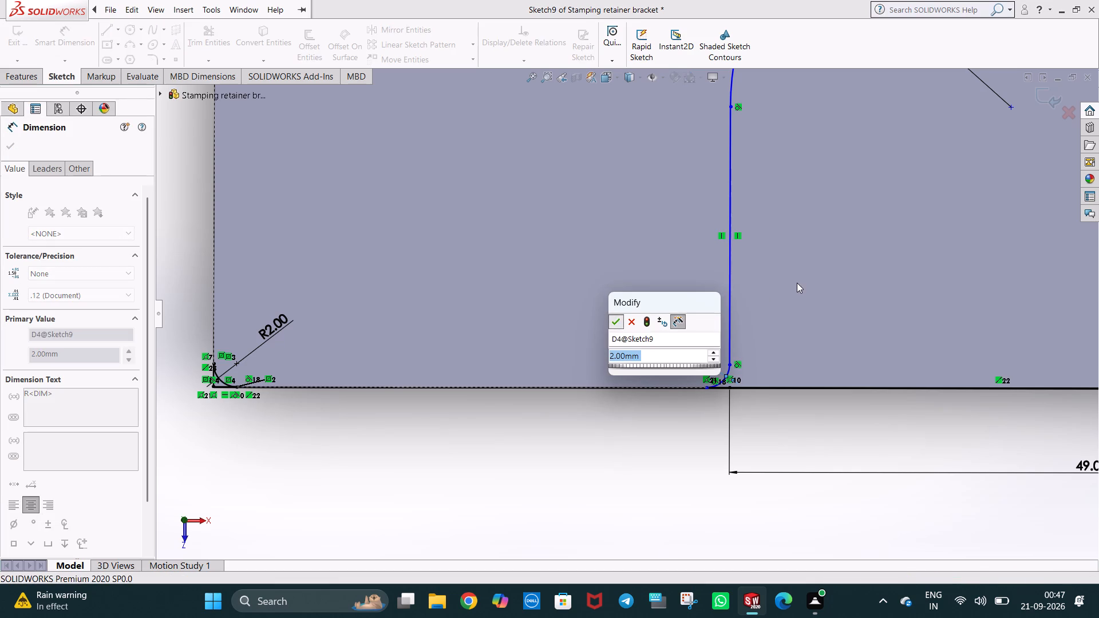
Dimension the length of the cutout's vertical line between the small rounding arc and the large inner corner arc.
scroll(797, 282, up, 9)
scroll(846, 239, up, 2)
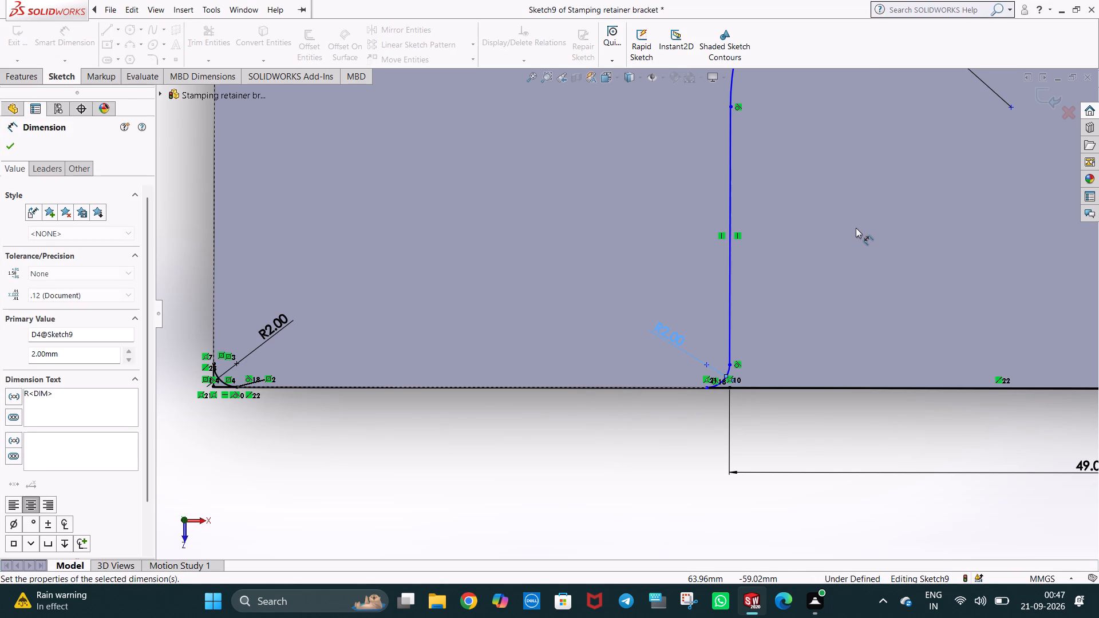
scroll(856, 228, up, 4)
scroll(840, 174, down, 1)
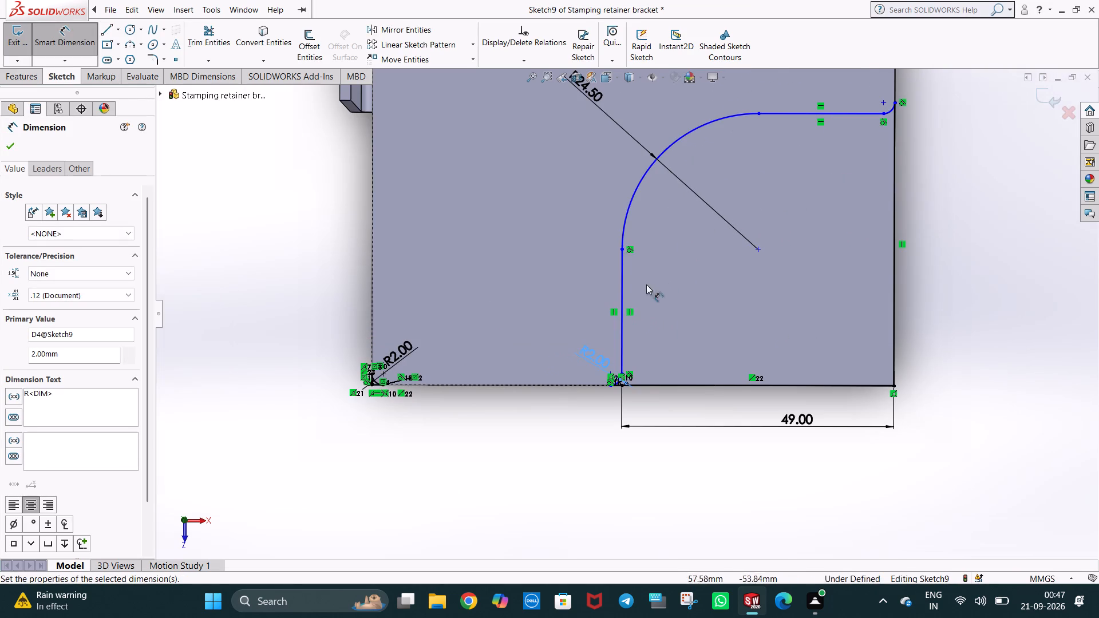
click(623, 296)
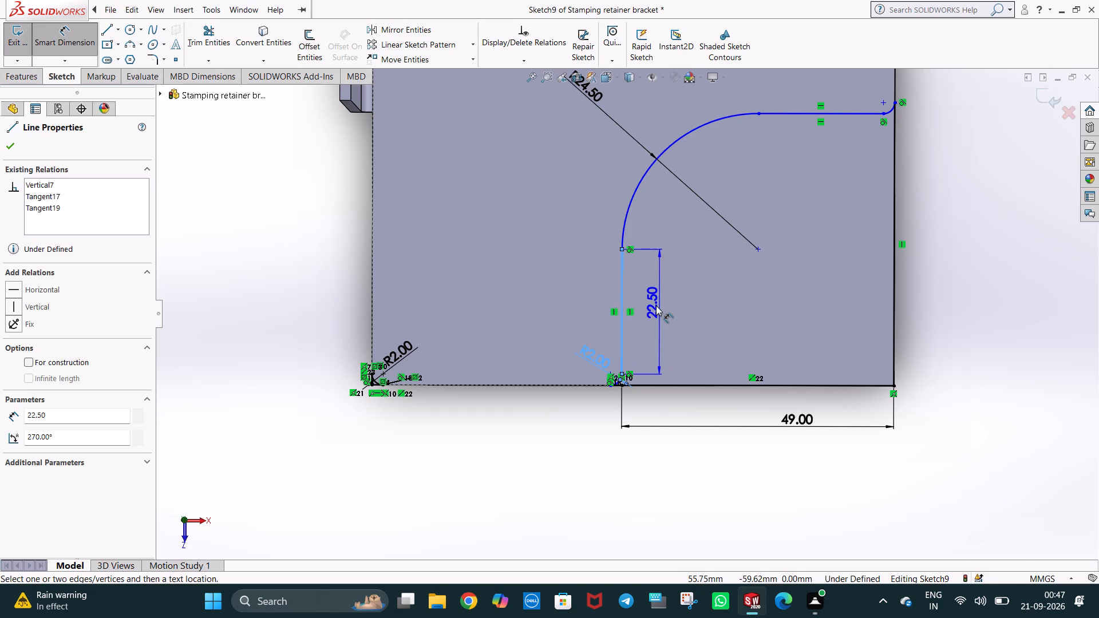
click(656, 306)
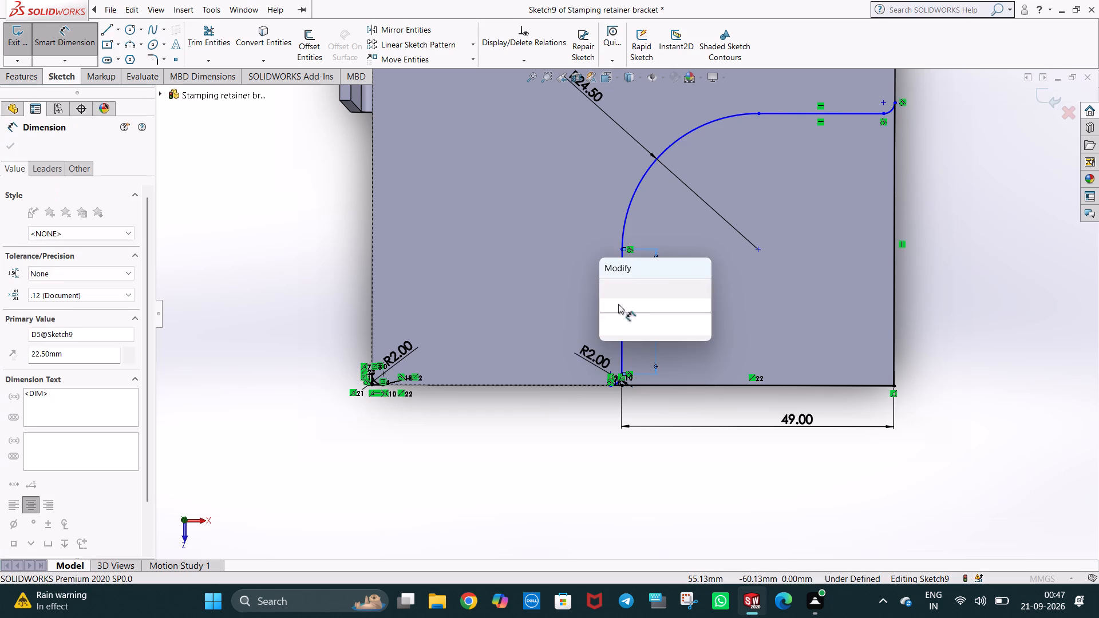
click(605, 290)
click(924, 243)
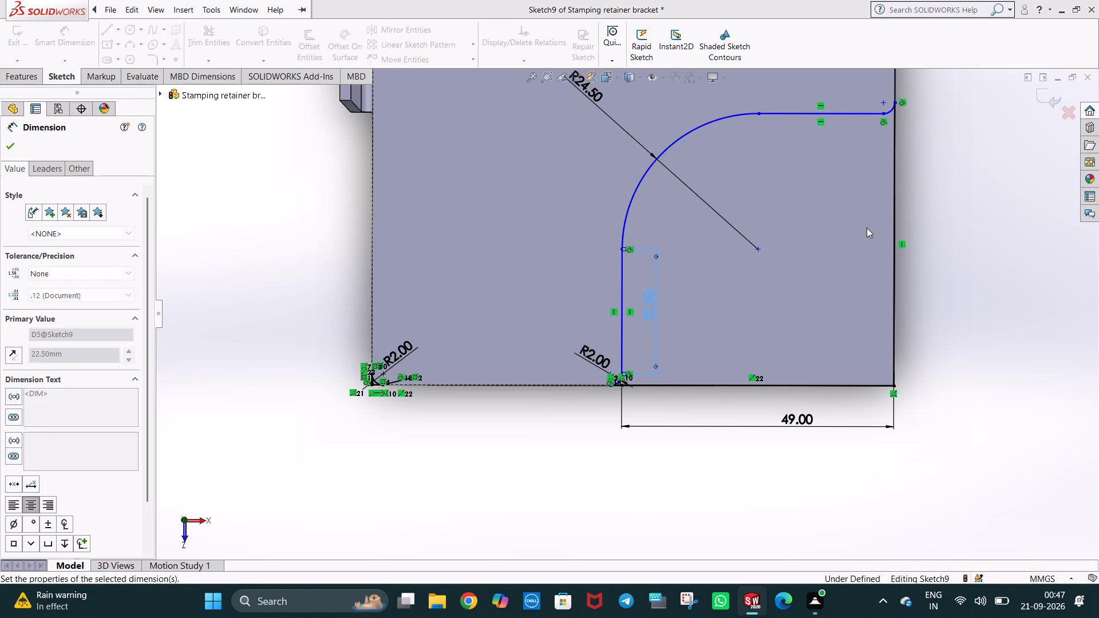
Dimension the direct distance from the origin to the centre of the cutout's large inner corner arc.
scroll(710, 141, up, 5)
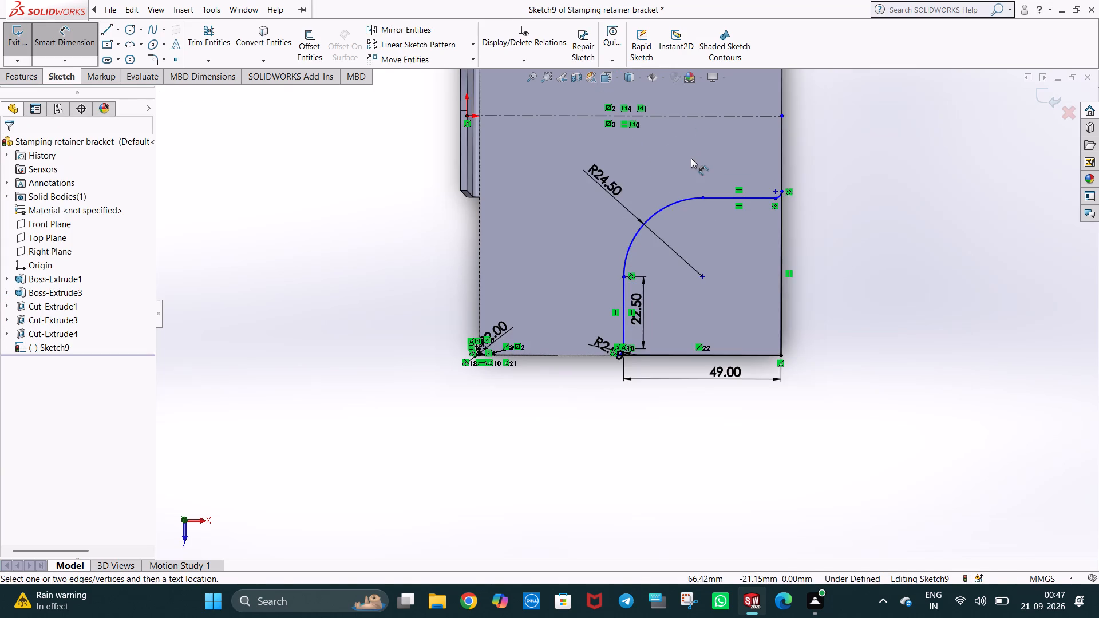
scroll(665, 160, down, 1)
click(425, 112)
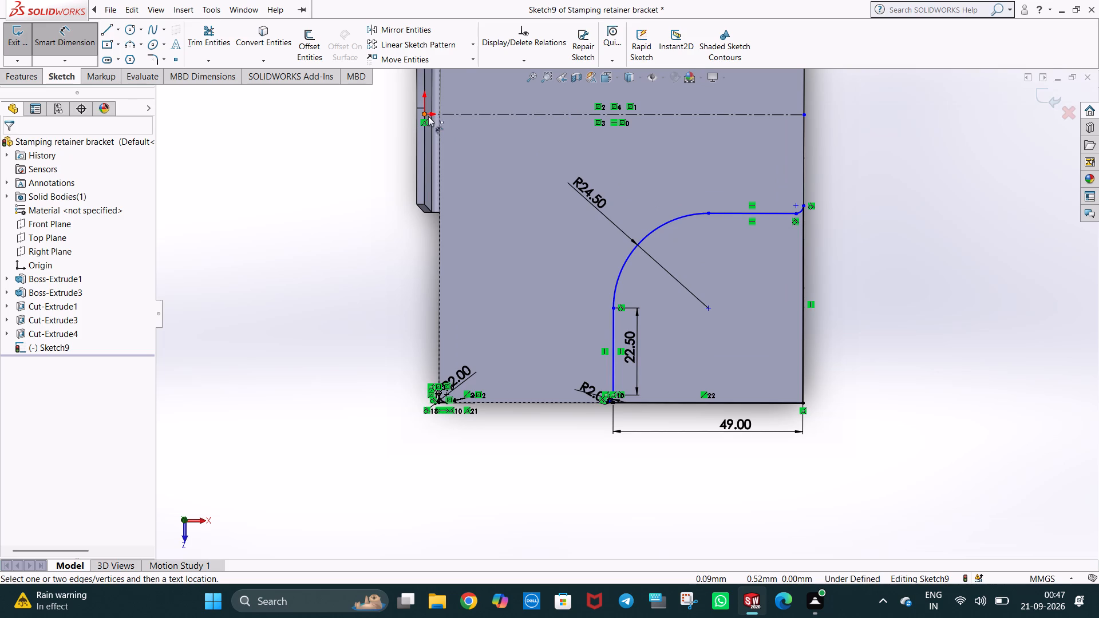
click(707, 307)
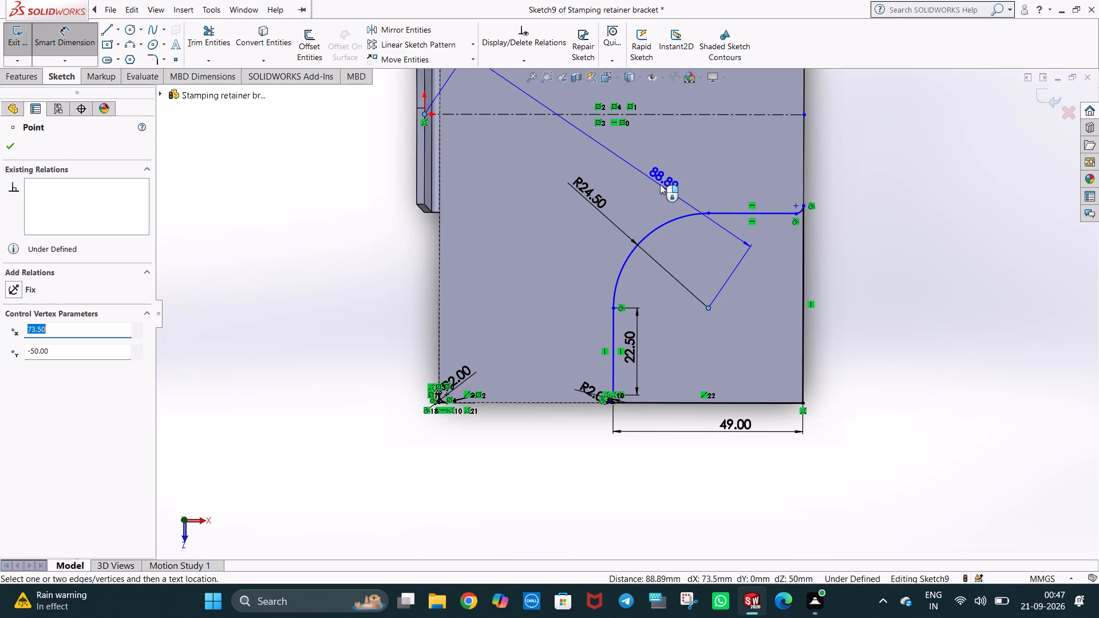
click(660, 184)
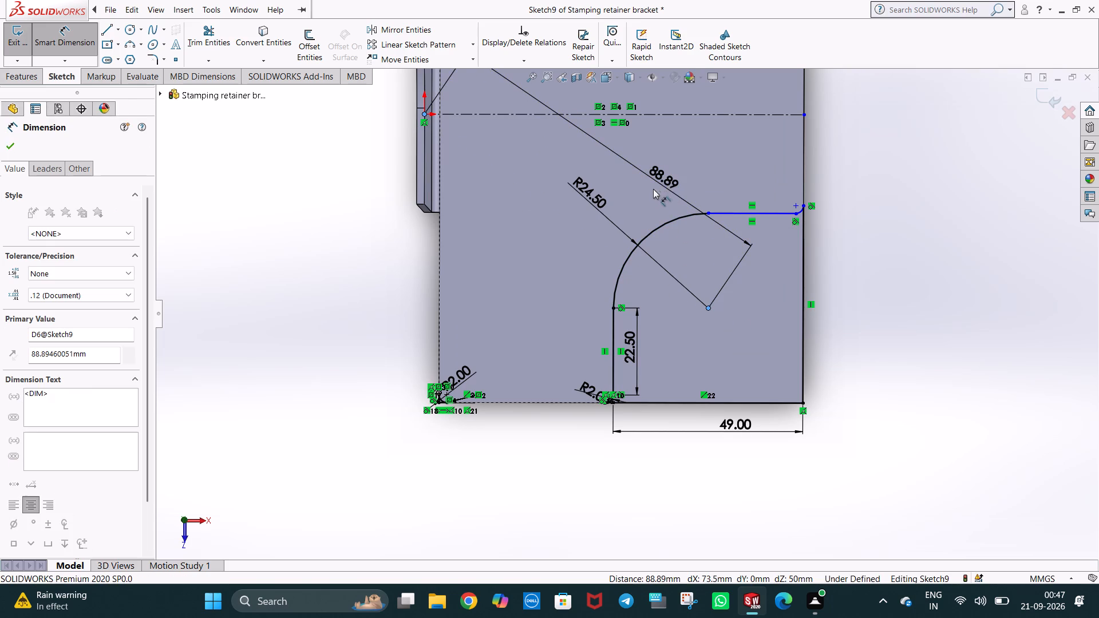
click(609, 161)
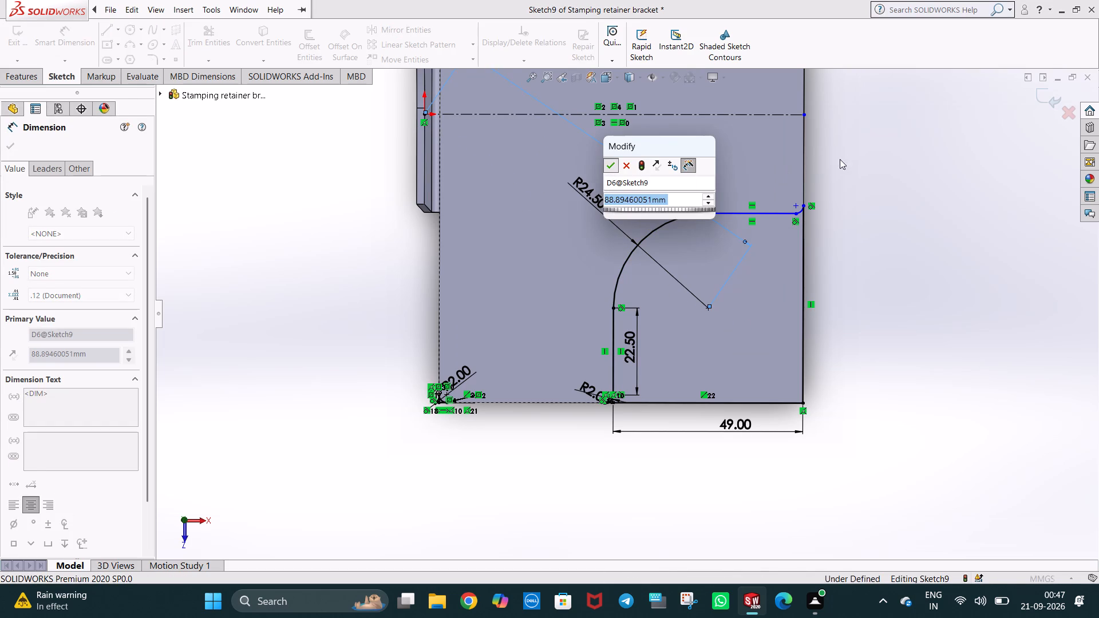
click(845, 156)
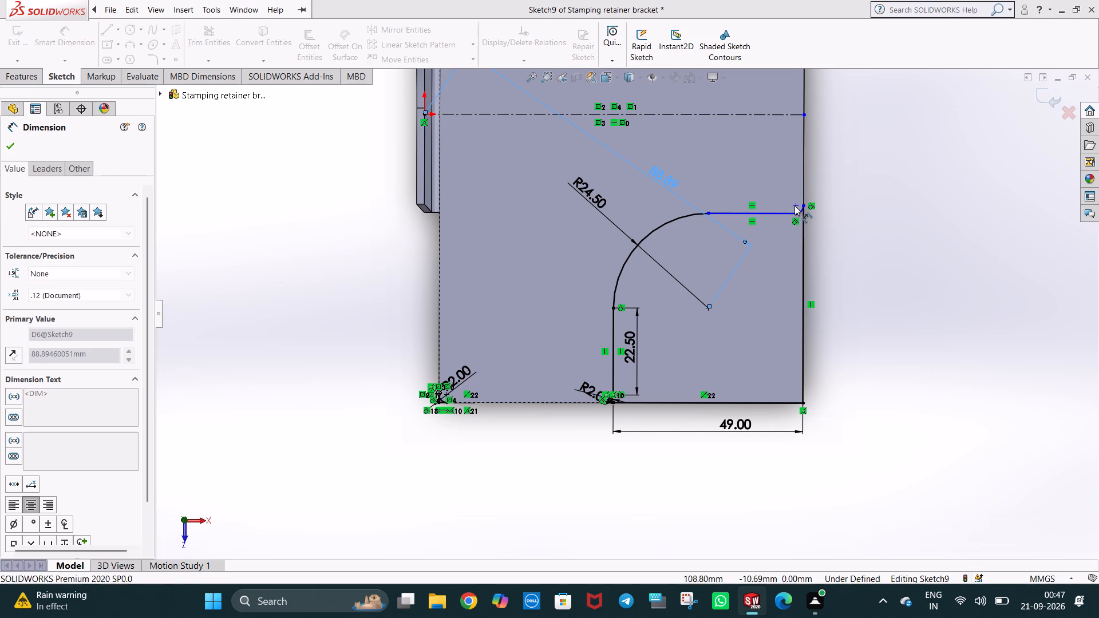
Dimension the direct distance from the origin to the centre of the small rounding arc at the plate's right edge.
click(796, 204)
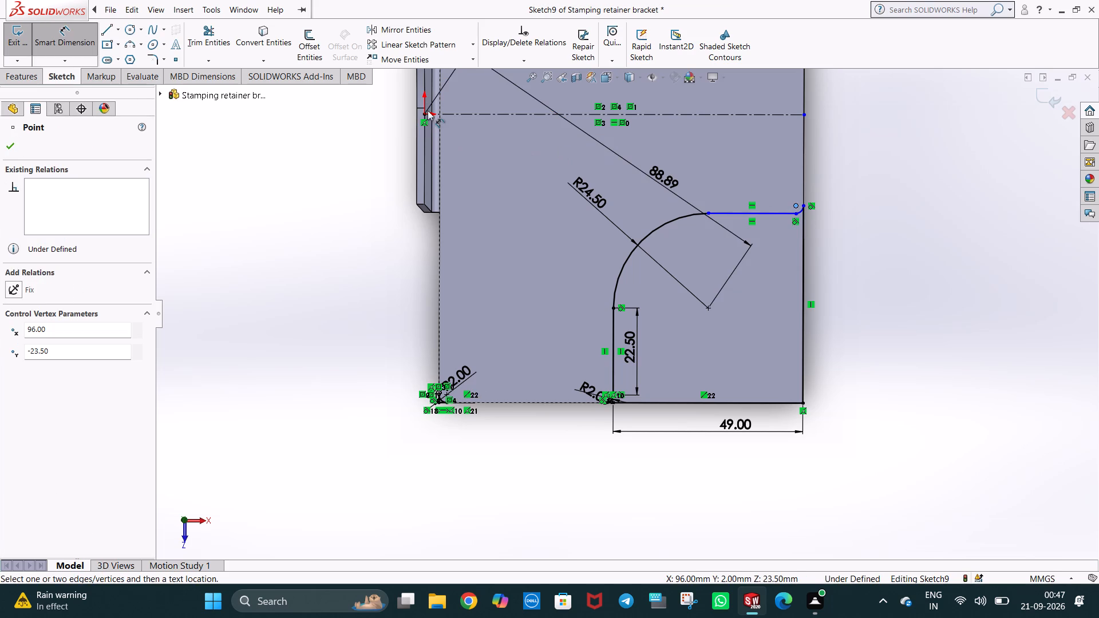
click(424, 113)
click(678, 152)
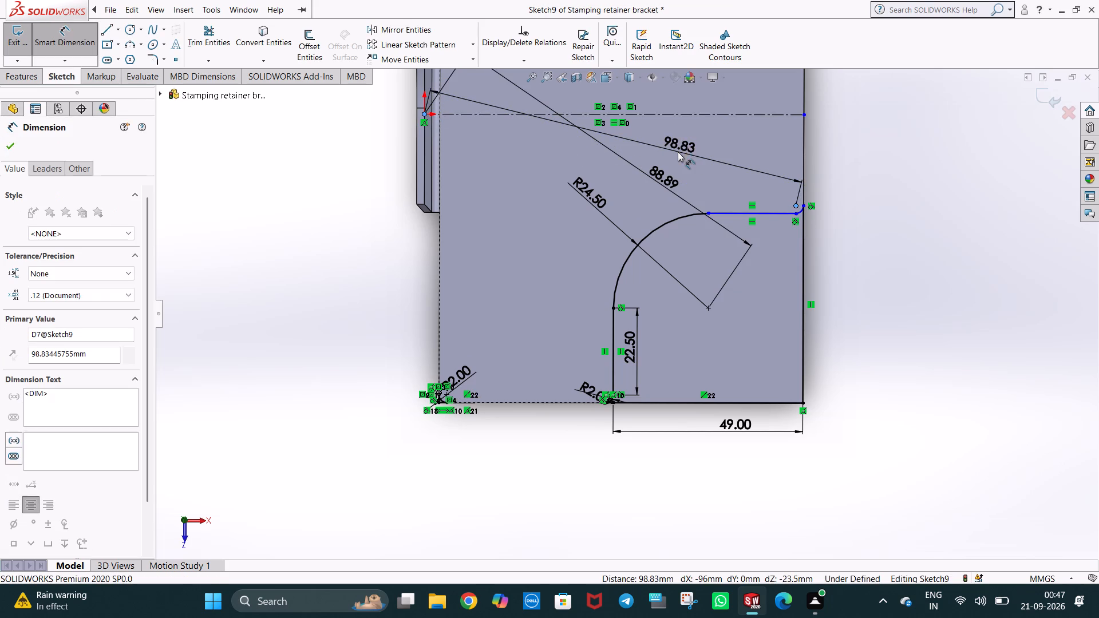
click(630, 136)
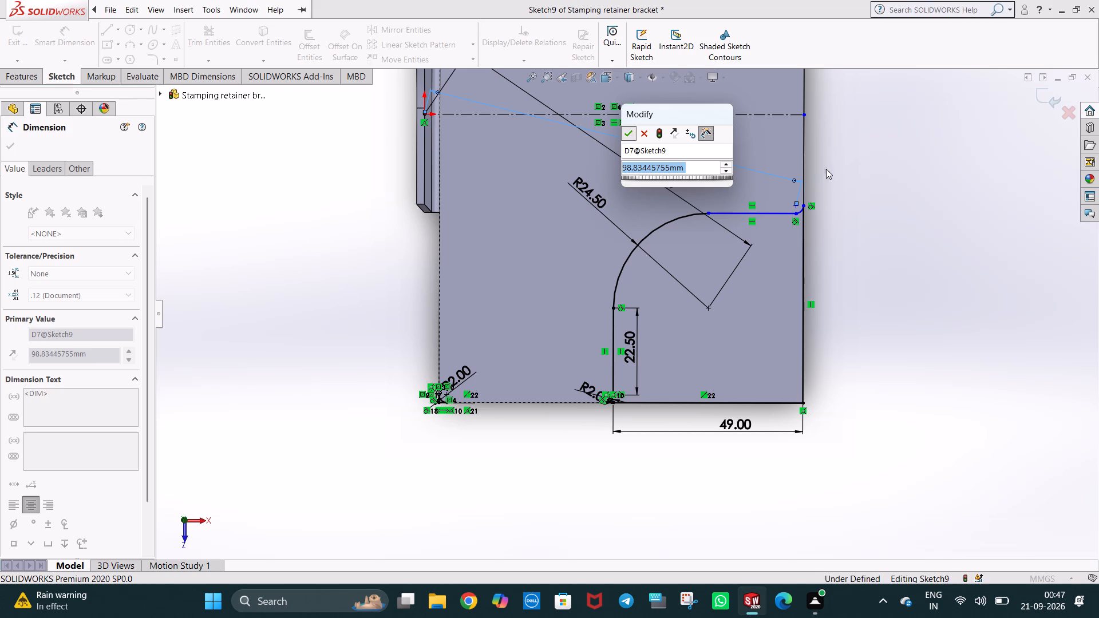
click(846, 169)
Dimension the radius of the small rounding arc at the plate's right edge and leave the dimension command.
scroll(796, 221, down, 3)
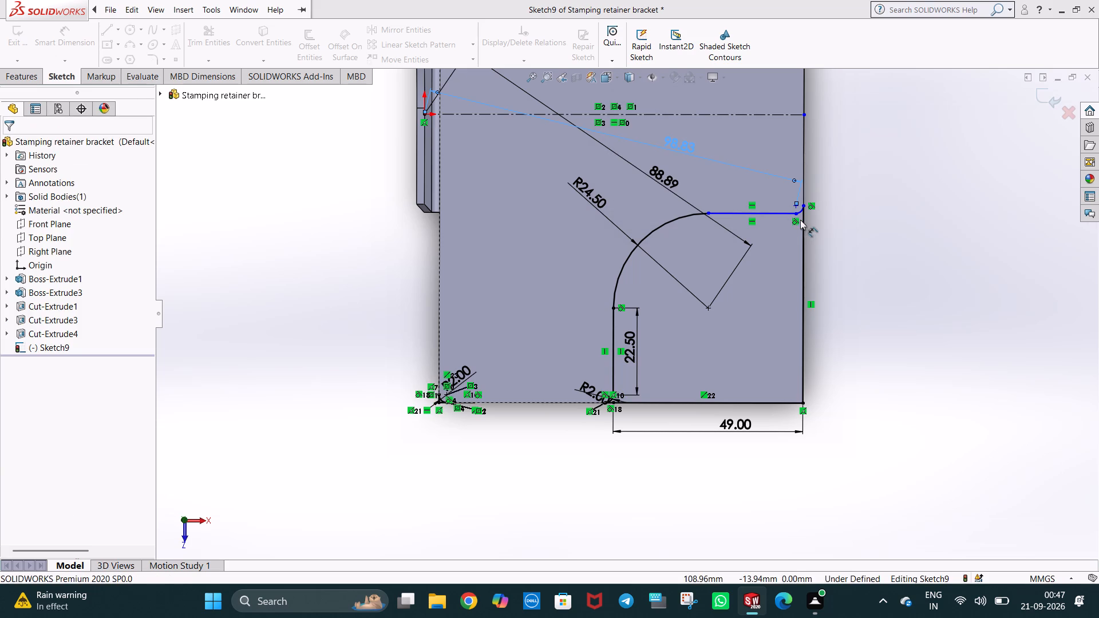
click(790, 215)
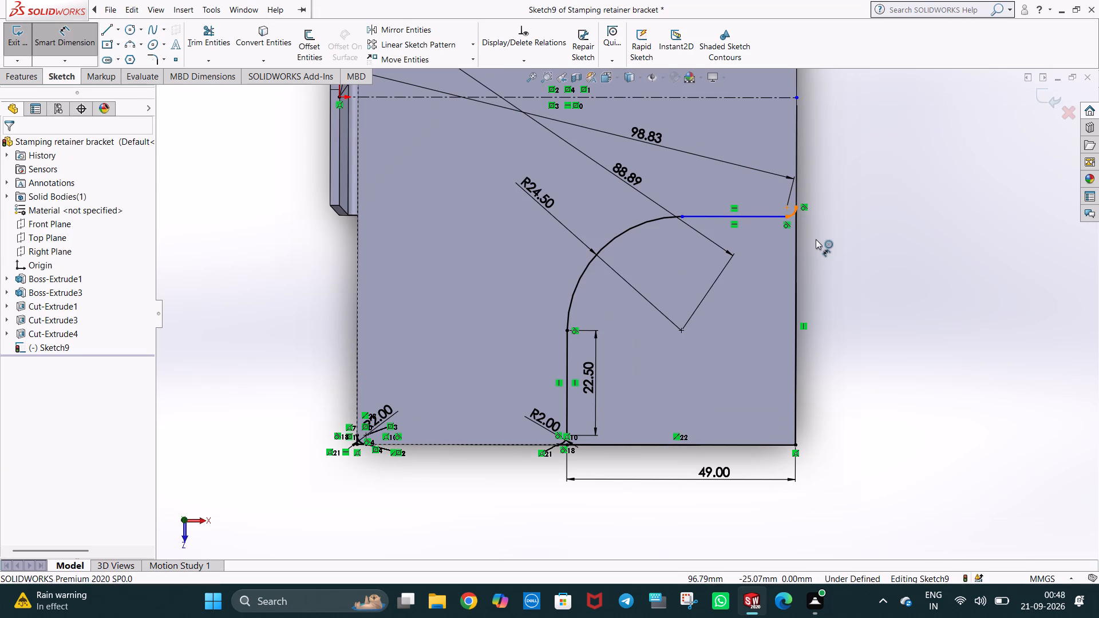
click(816, 239)
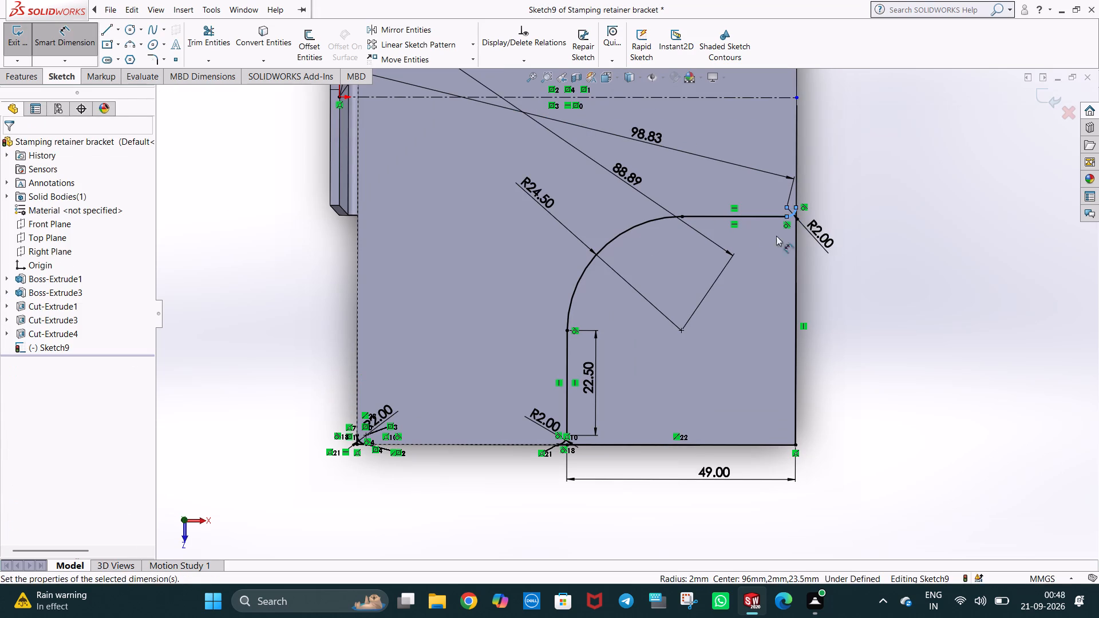
click(768, 221)
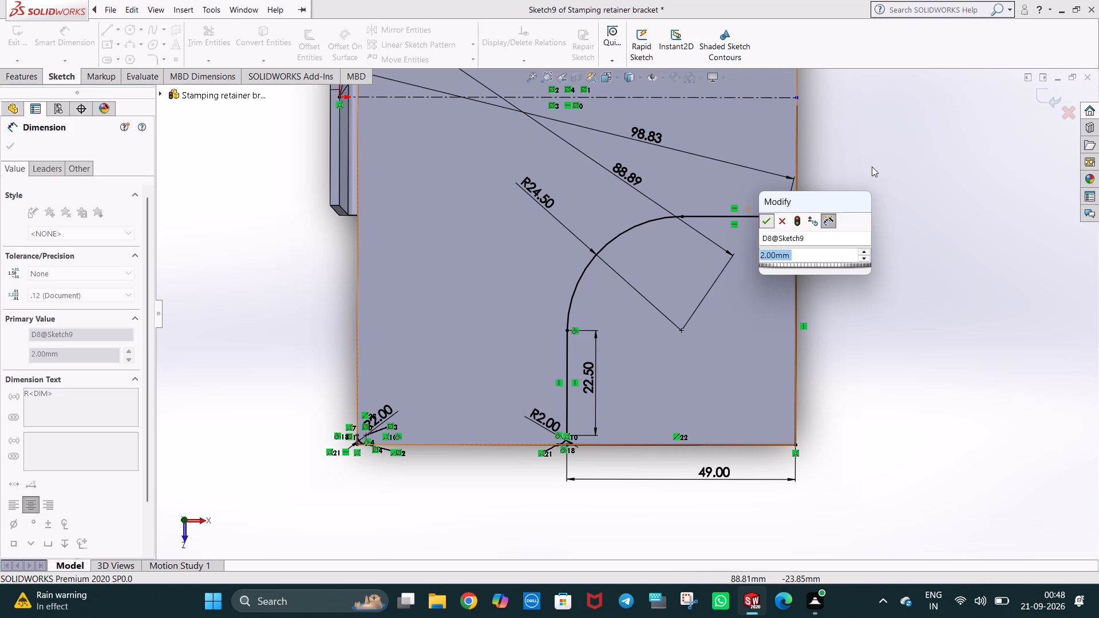
click(872, 167)
scroll(837, 174, up, 2)
scroll(733, 177, up, 4)
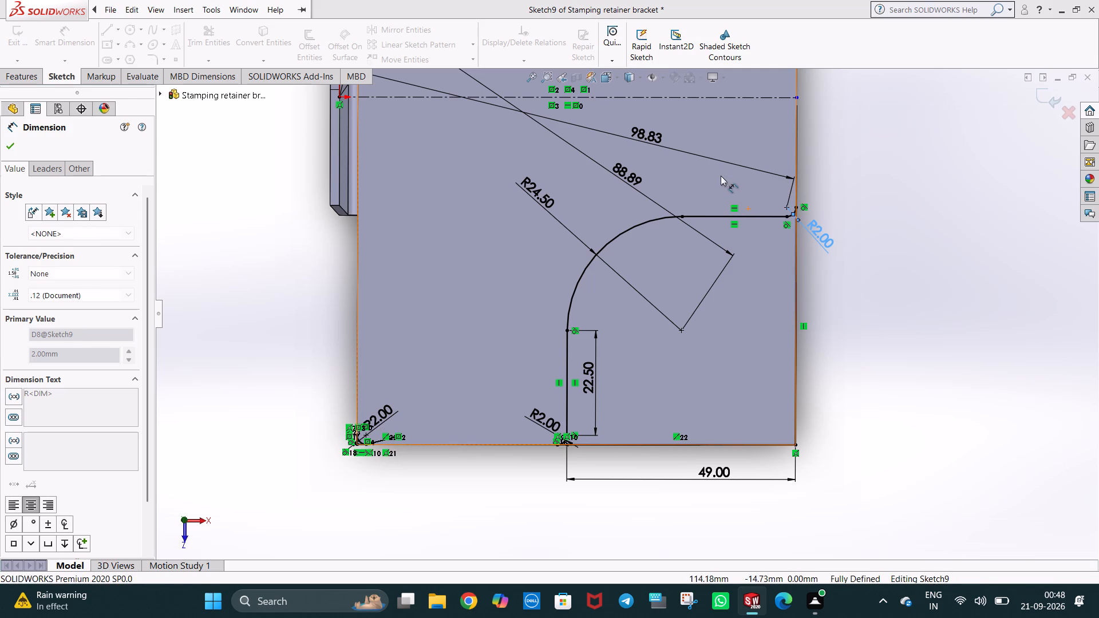
scroll(695, 167, up, 5)
scroll(577, 160, down, 2)
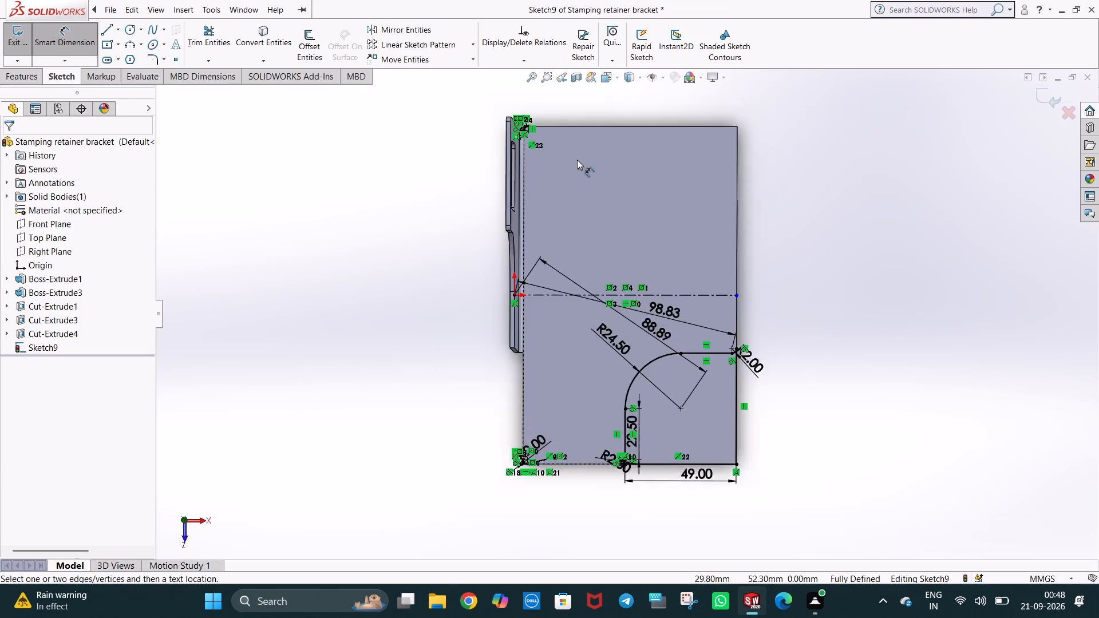
scroll(577, 160, down, 1)
key(Escape)
key(Escape)
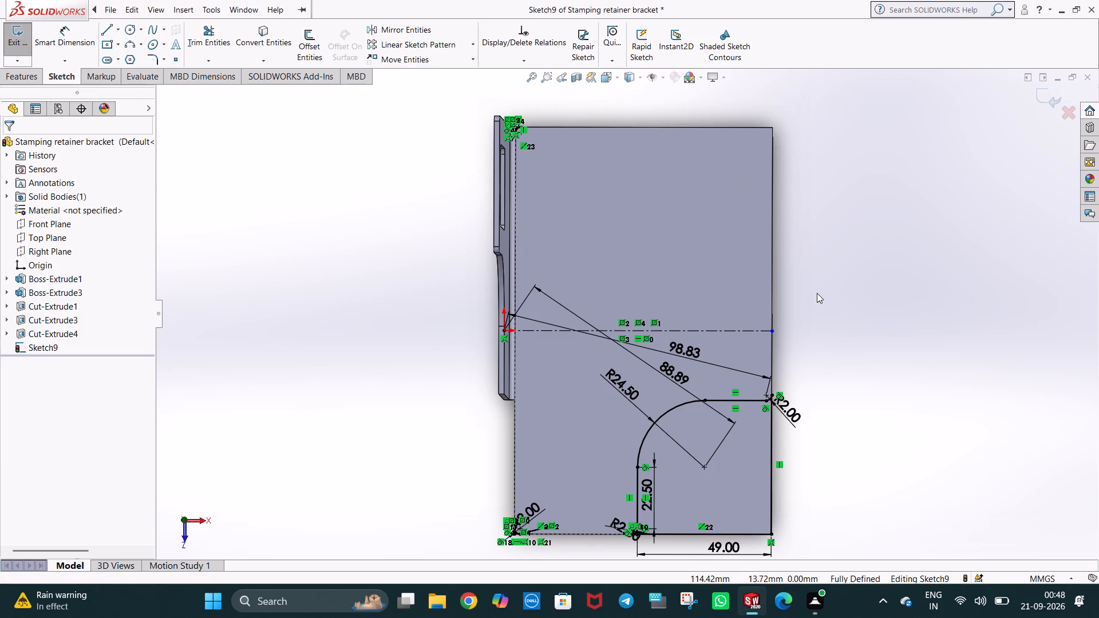
click(817, 293)
key(Escape)
Cut-extrude the large corner cutout region and the small rounding regions at the plate's two bend-side corners, Blind 2 mm deep.
scroll(505, 160, down, 3)
scroll(547, 127, down, 3)
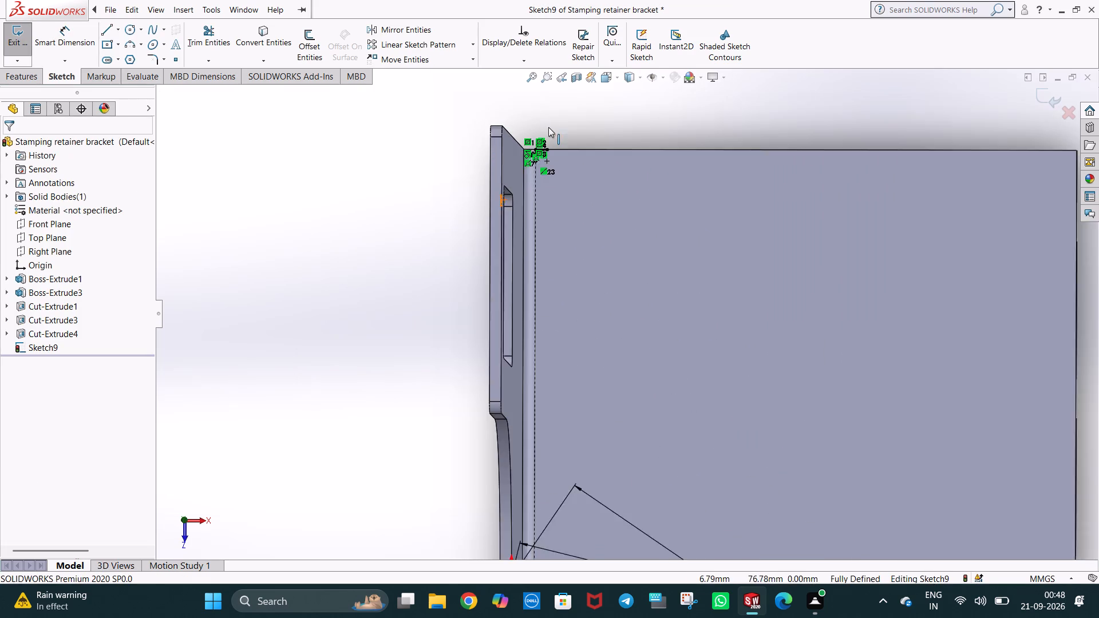
click(22, 77)
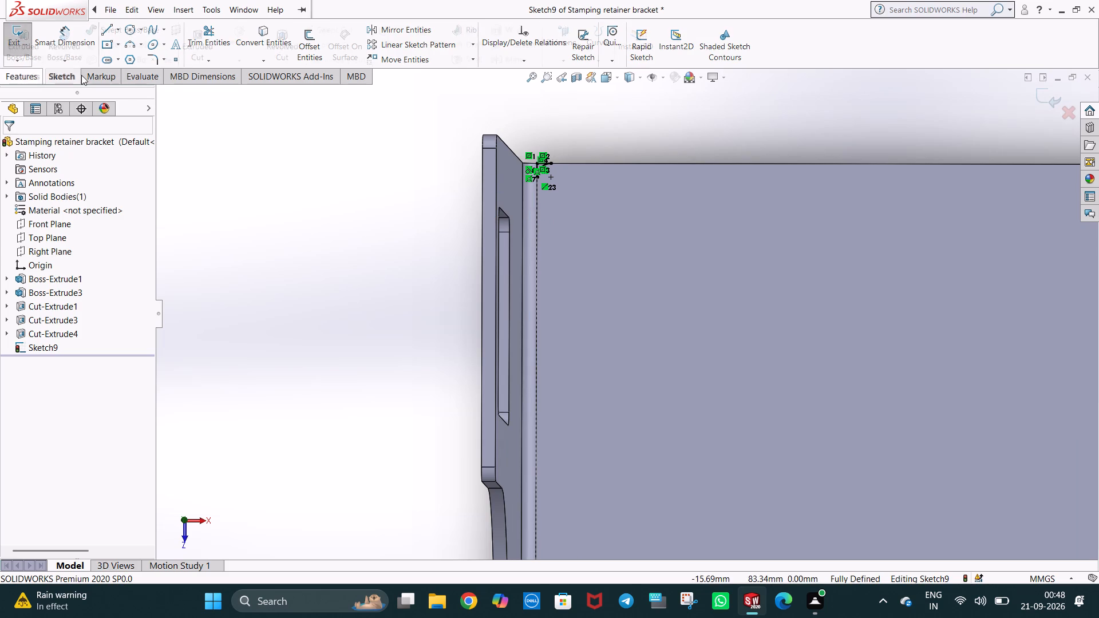
click(199, 39)
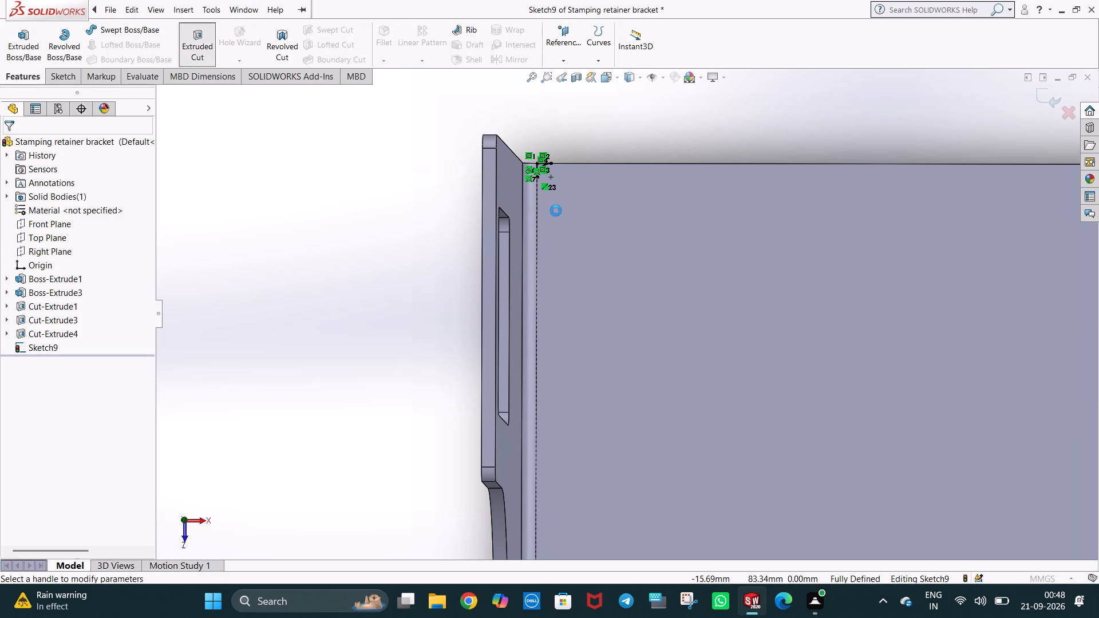
scroll(561, 163, down, 4)
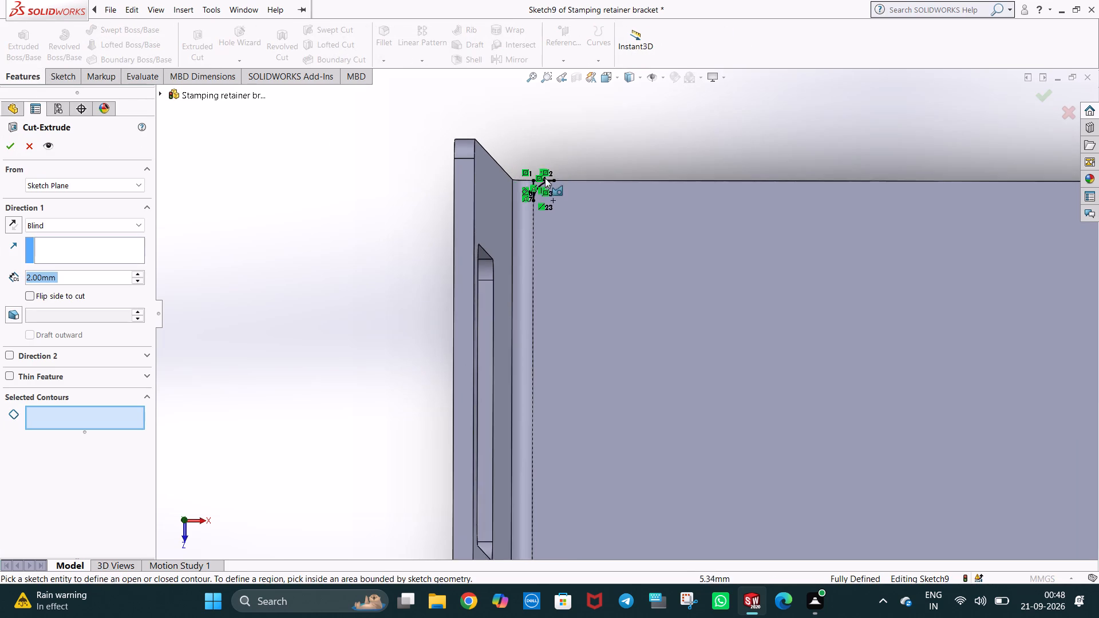
scroll(543, 186, down, 5)
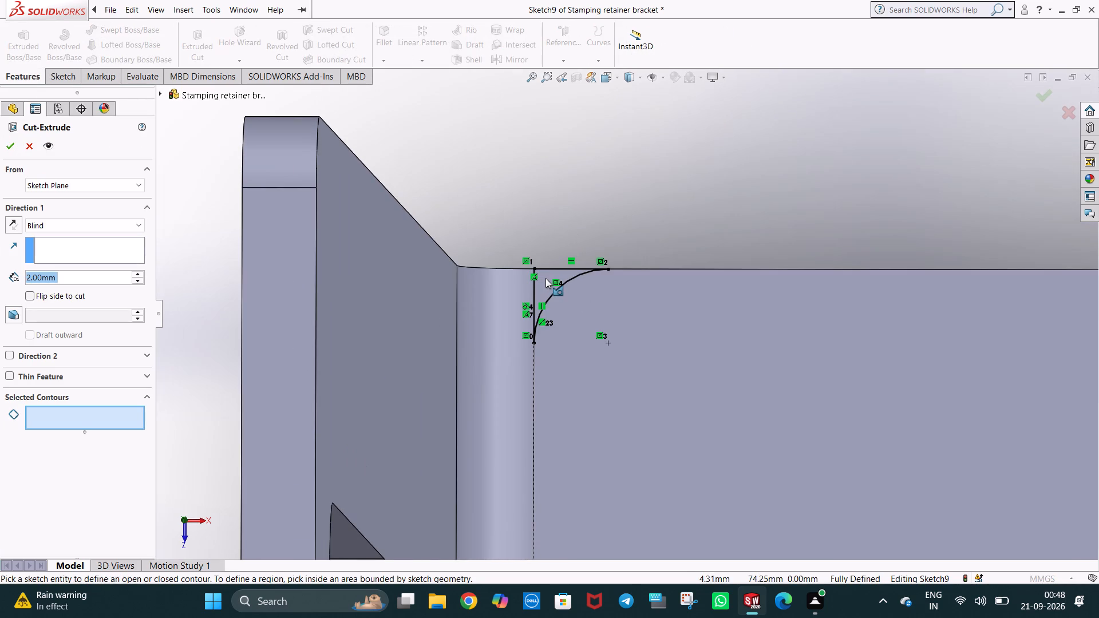
click(545, 278)
scroll(605, 306, up, 8)
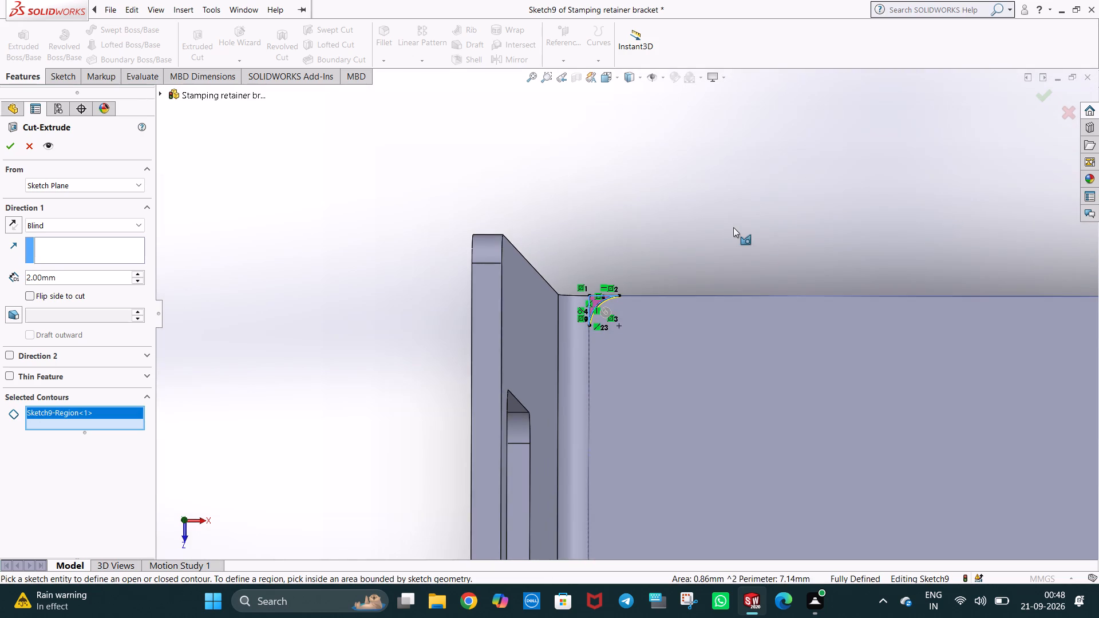
scroll(776, 257, up, 15)
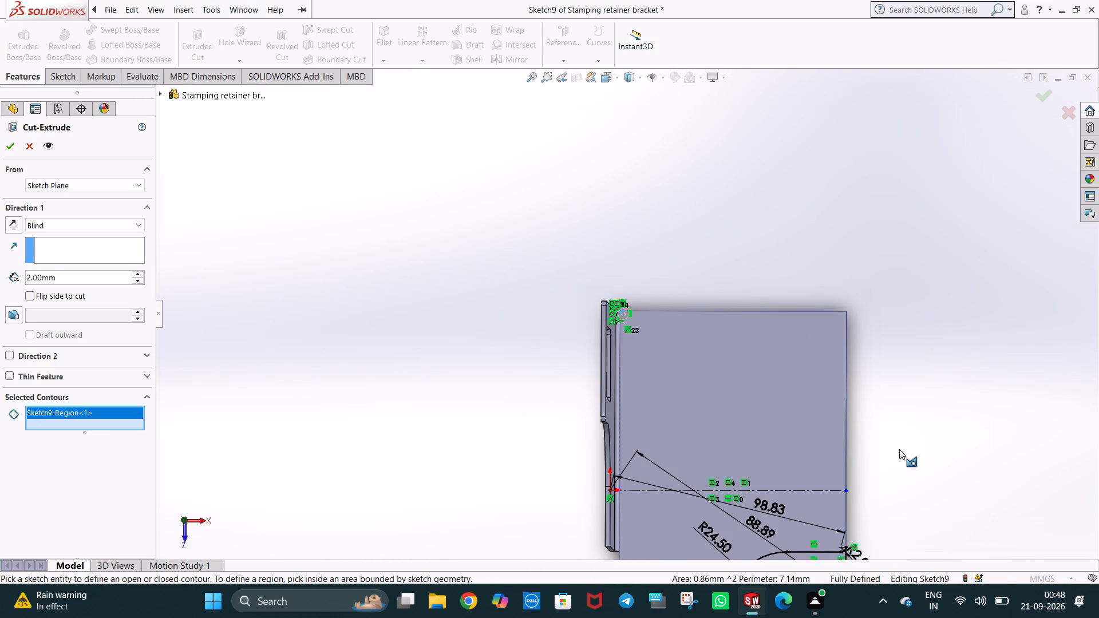
scroll(900, 445, up, 3)
scroll(835, 498, down, 2)
scroll(792, 503, up, 3)
scroll(784, 497, down, 2)
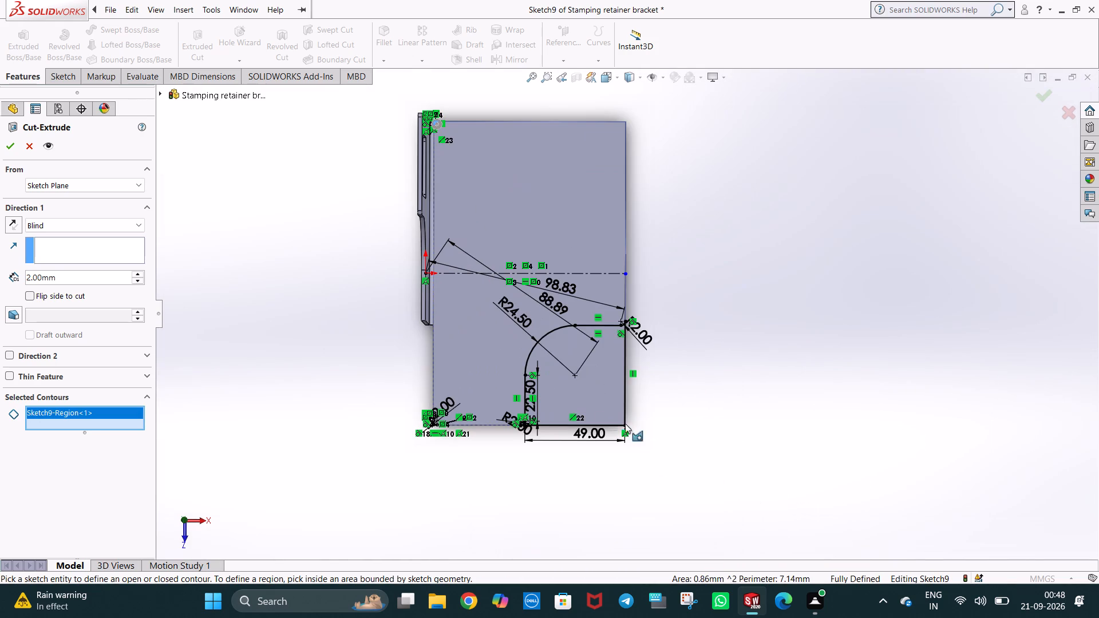
click(594, 401)
scroll(422, 449, down, 6)
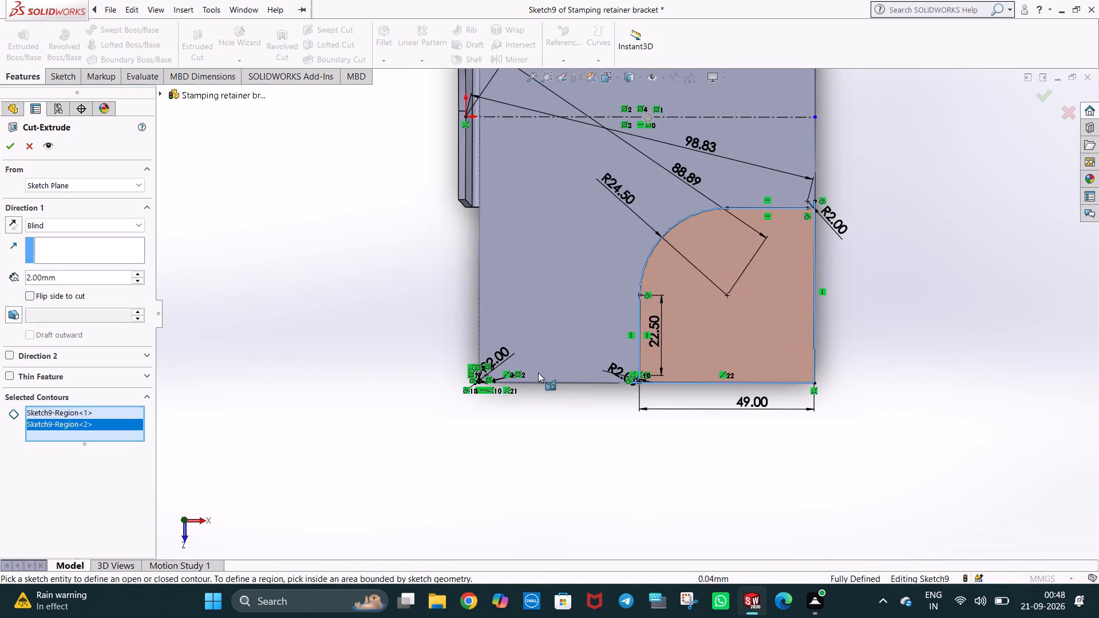
scroll(541, 363, down, 6)
scroll(571, 273, down, 3)
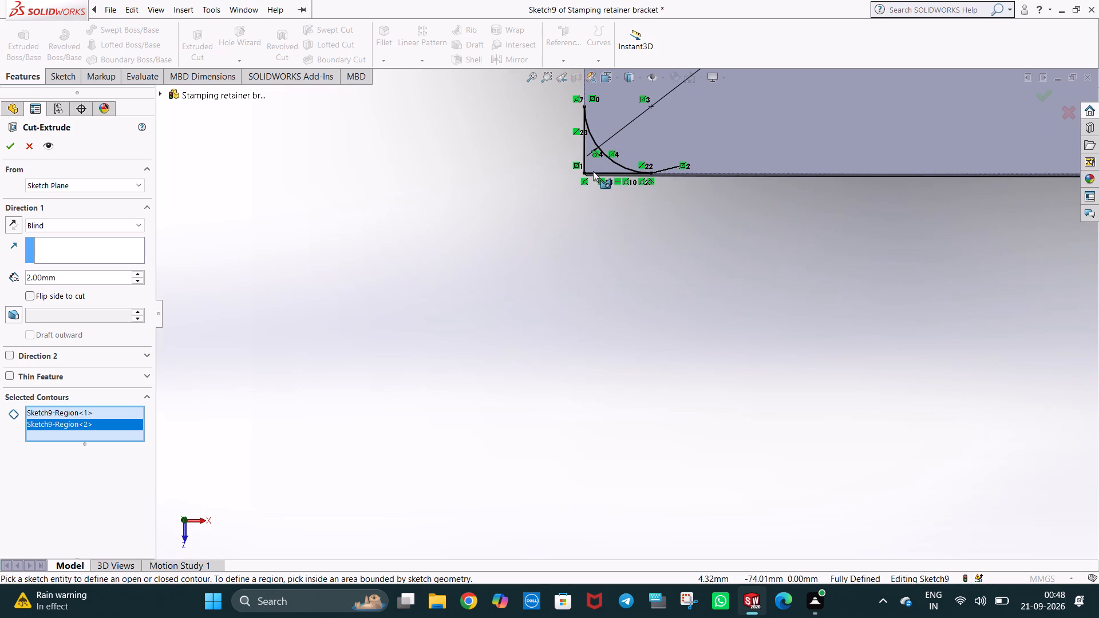
click(601, 164)
click(14, 148)
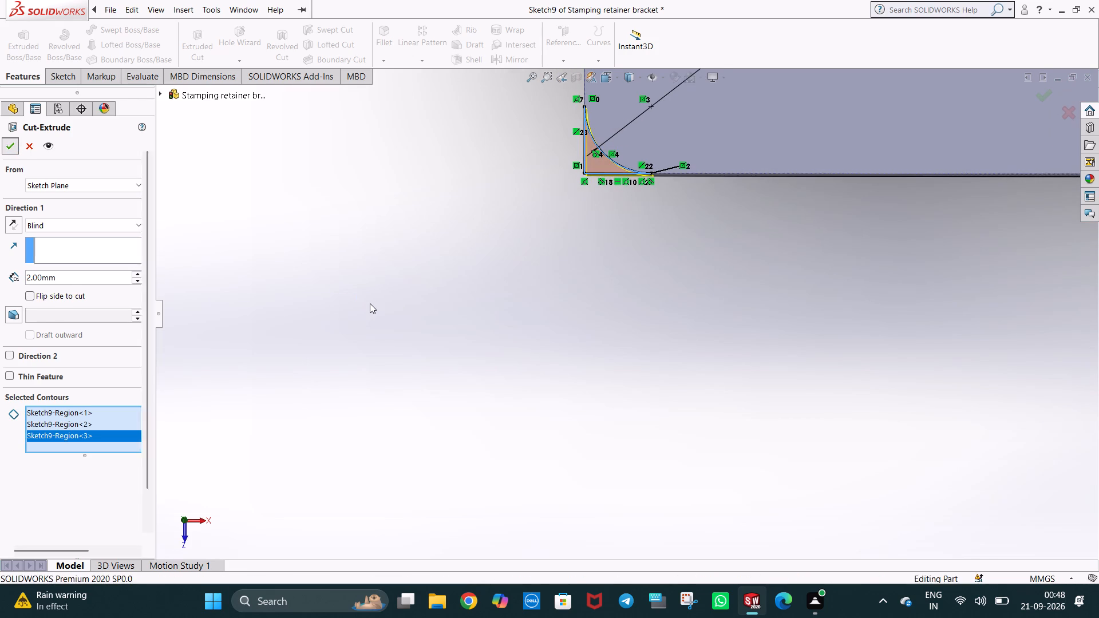
key(ctrl+7)
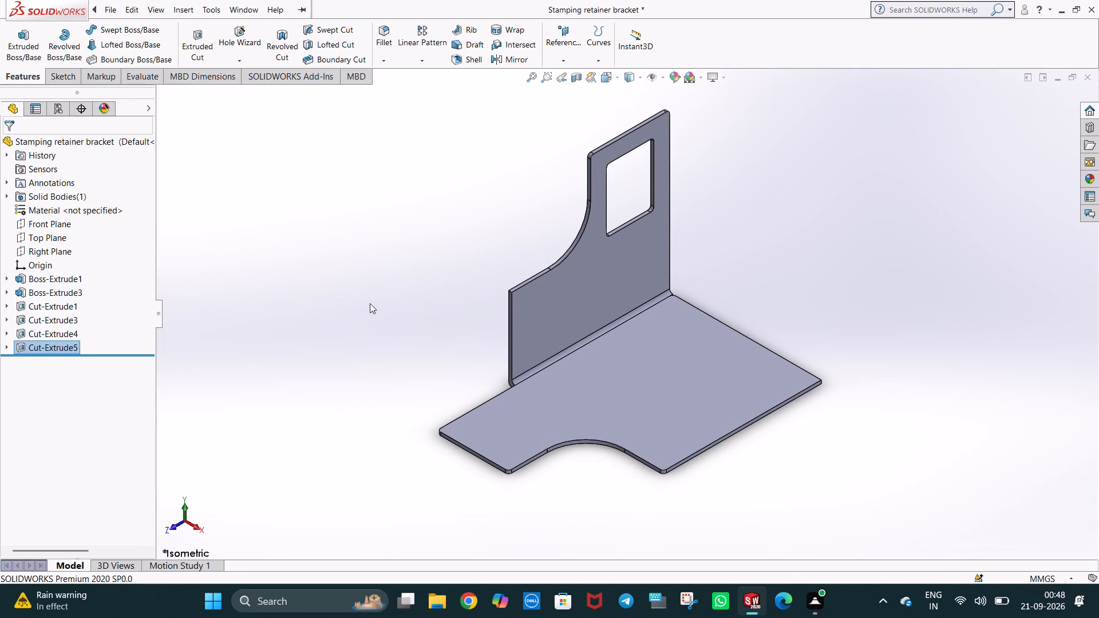
key(Escape)
click(766, 463)
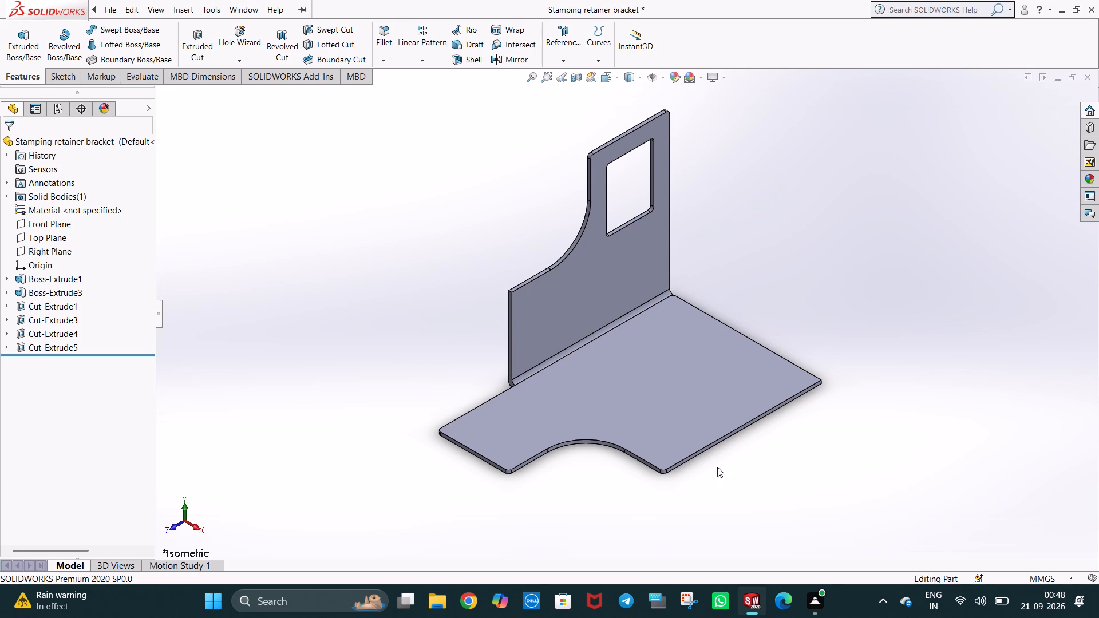
Open a new sketch on the base plate's large flat face and view it face-on.
right_click(668, 385)
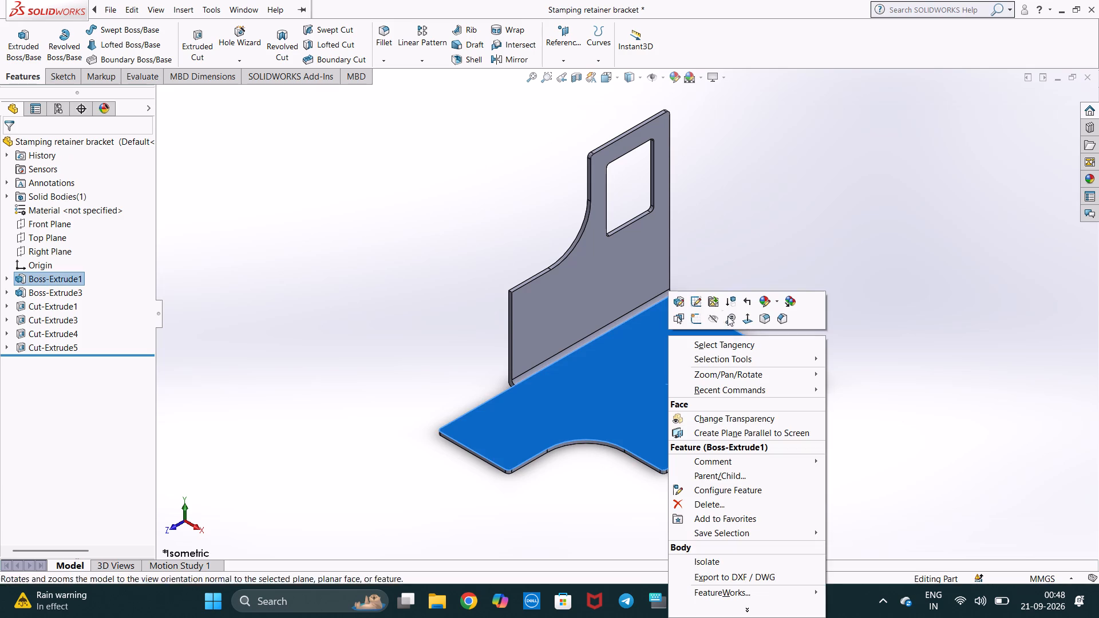
click(696, 318)
key(ctrl+8)
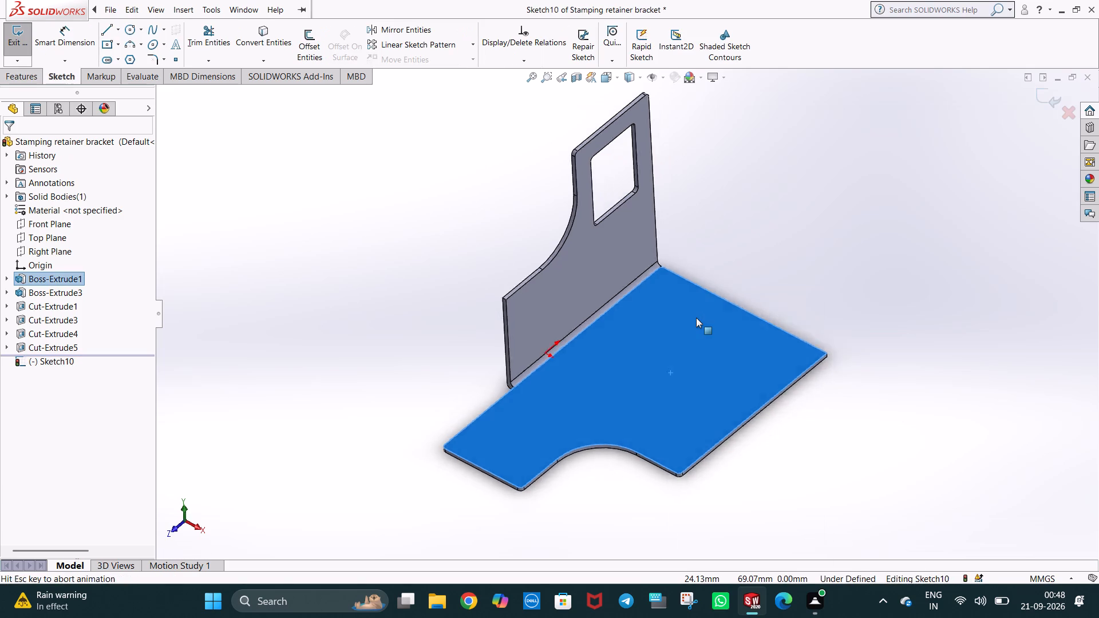
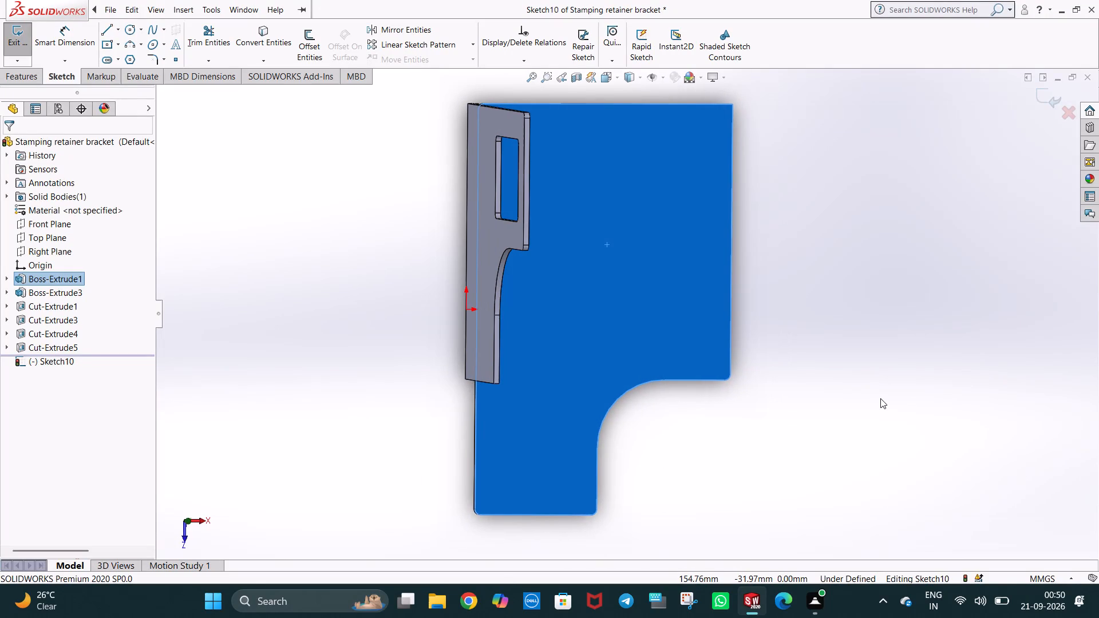
Save the stamping retainer bracket in isometric view, discarding the empty open sketch.
key(ctrl+7)
click(916, 324)
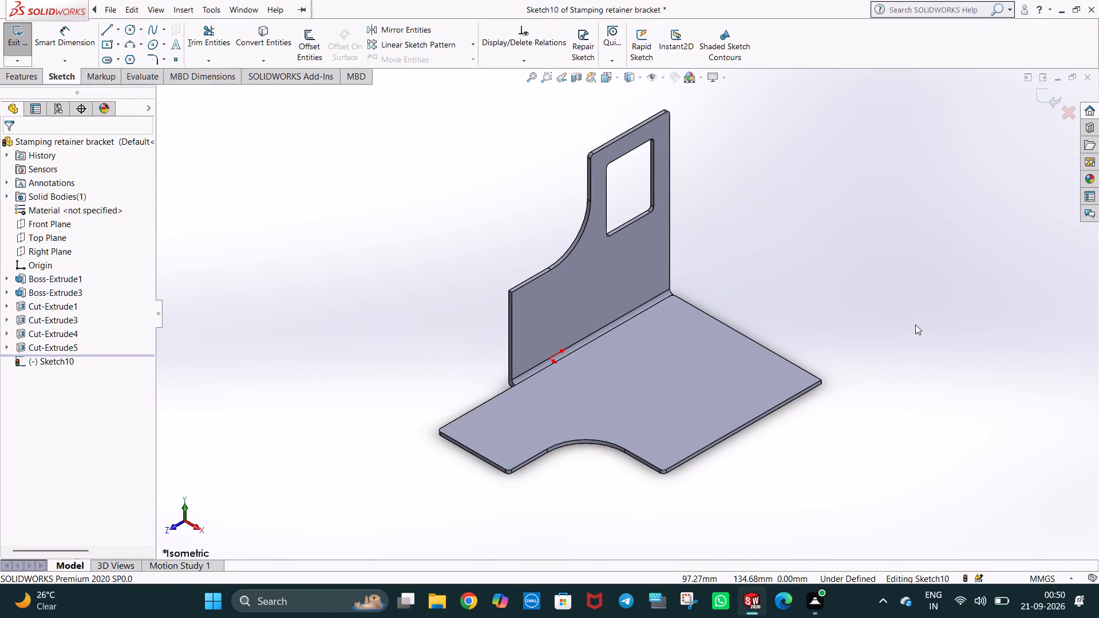
key(ctrl+s)
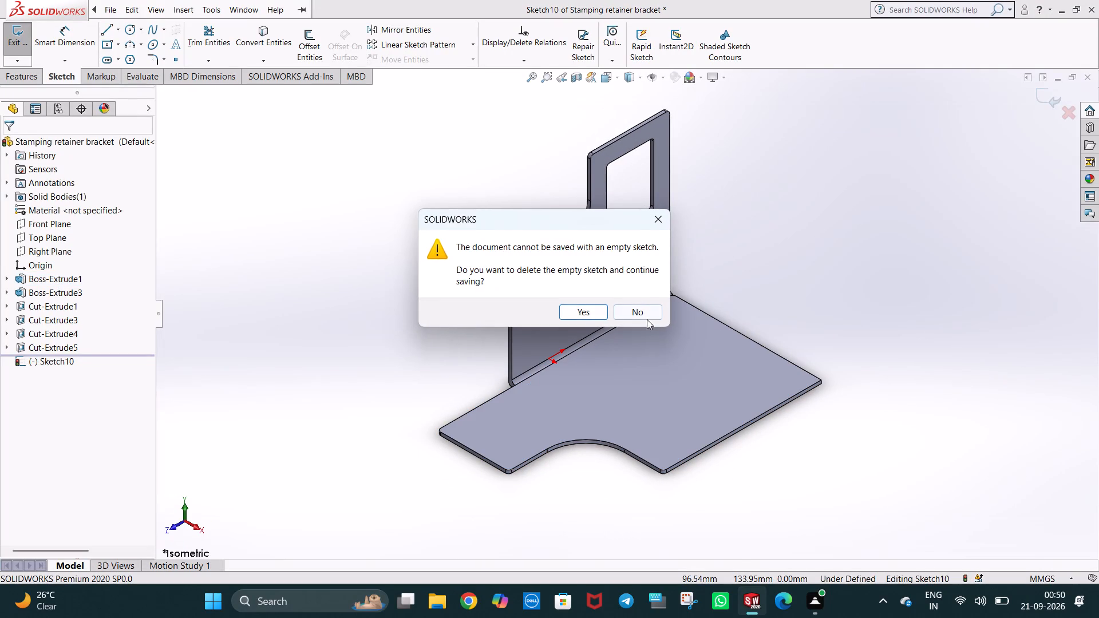
click(656, 223)
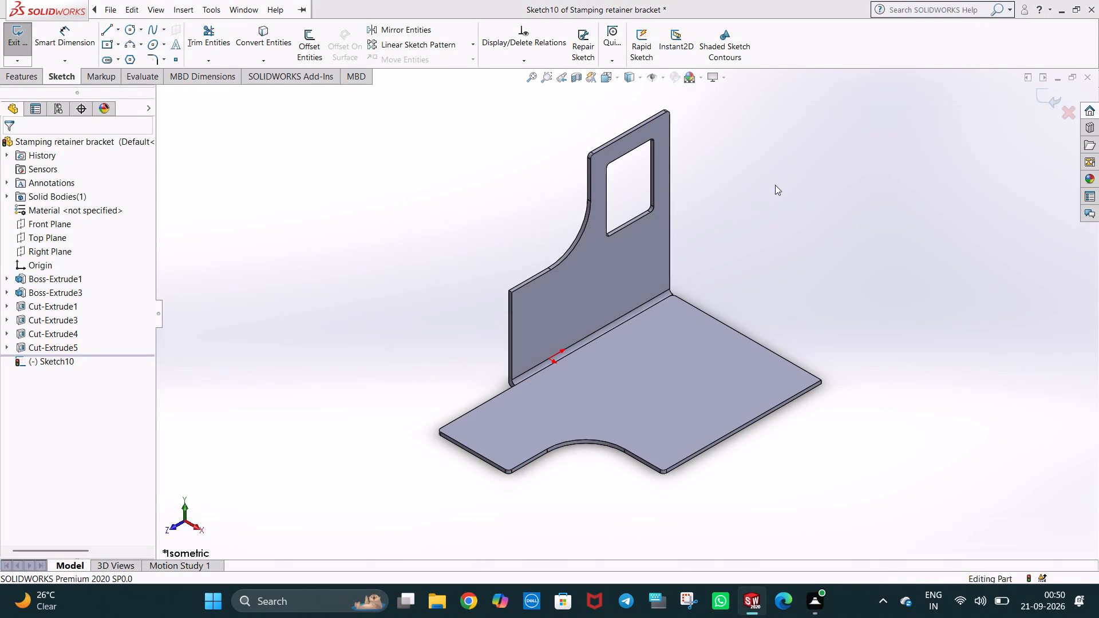
click(775, 185)
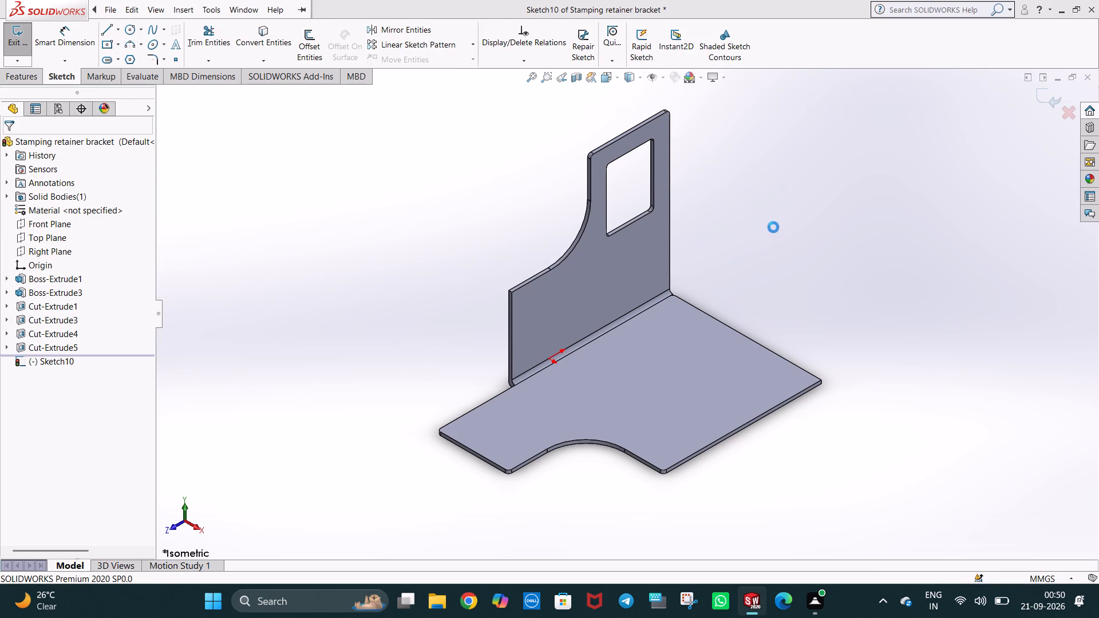
click(791, 226)
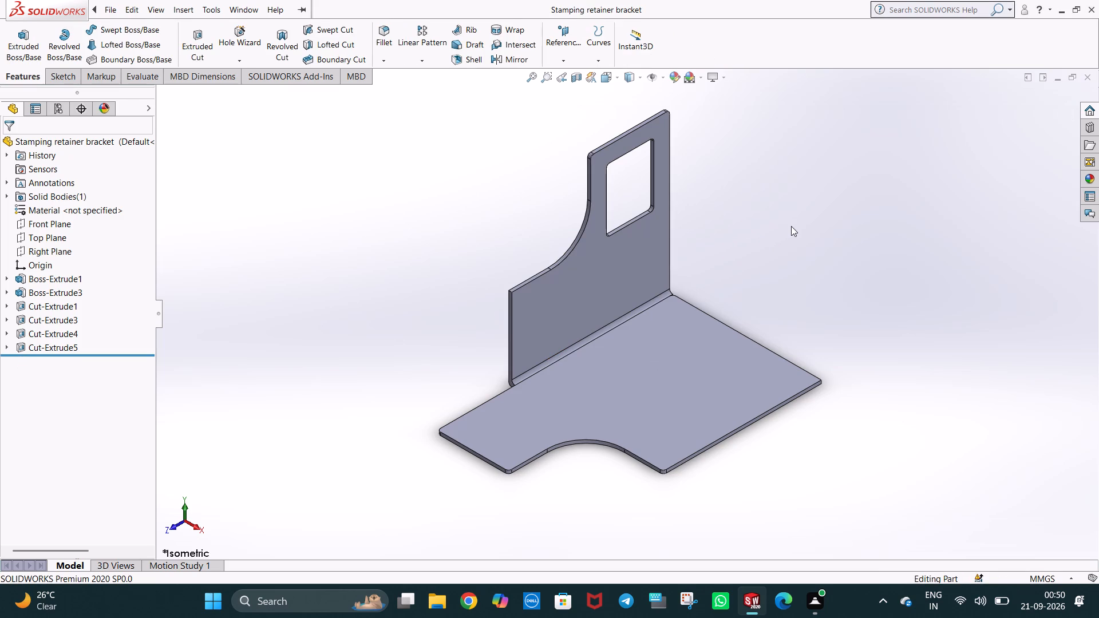
Save the bracket part again with the model turned slightly from the isometric view.
key(ctrl+s)
right_click(835, 242)
click(811, 245)
middle_drag(802, 287, 812, 276)
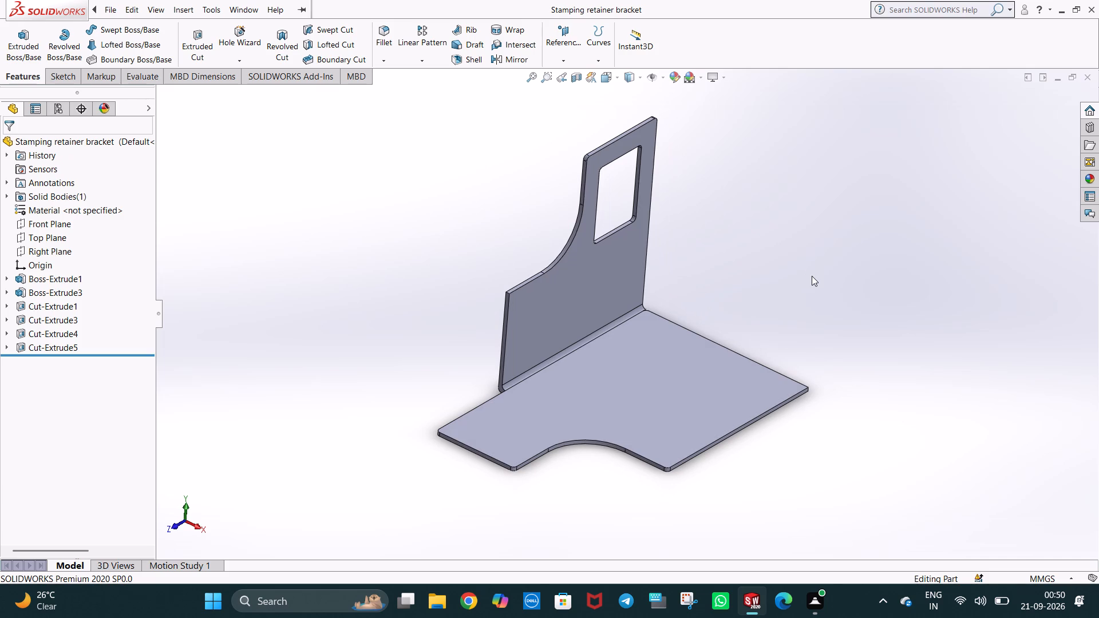
key(ctrl+s)
click(832, 219)
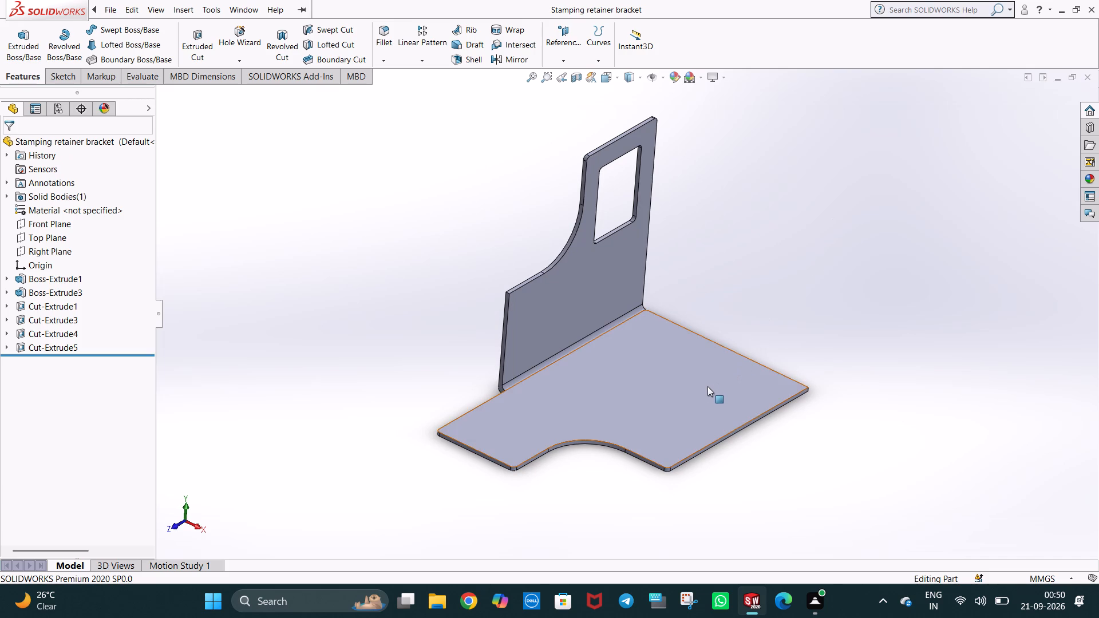
click(782, 251)
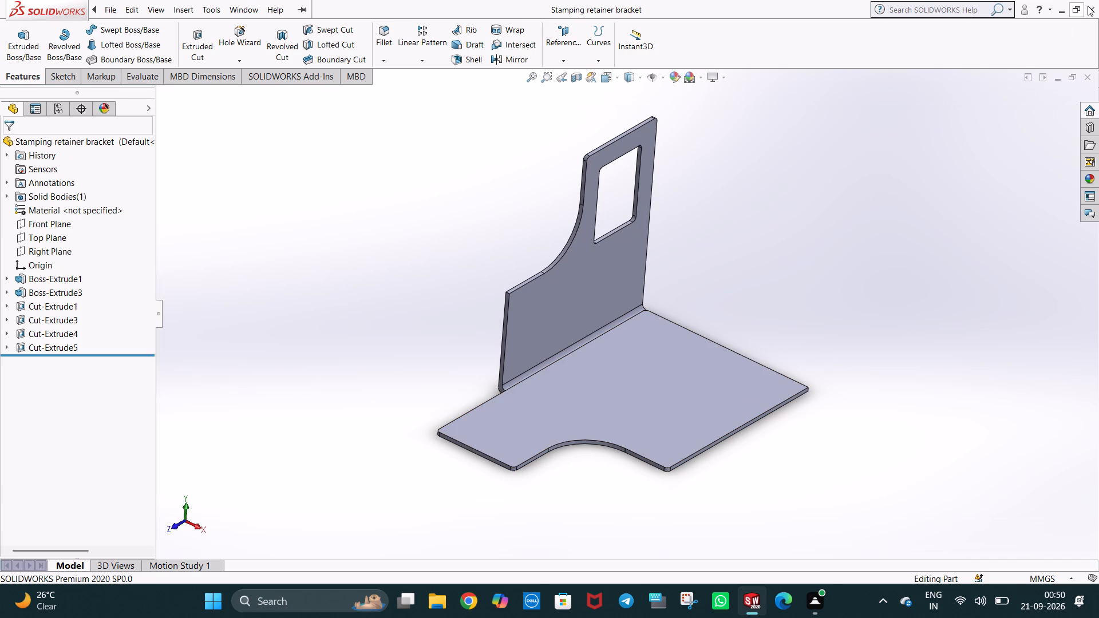
Close SOLIDWORKS.
click(1088, 6)
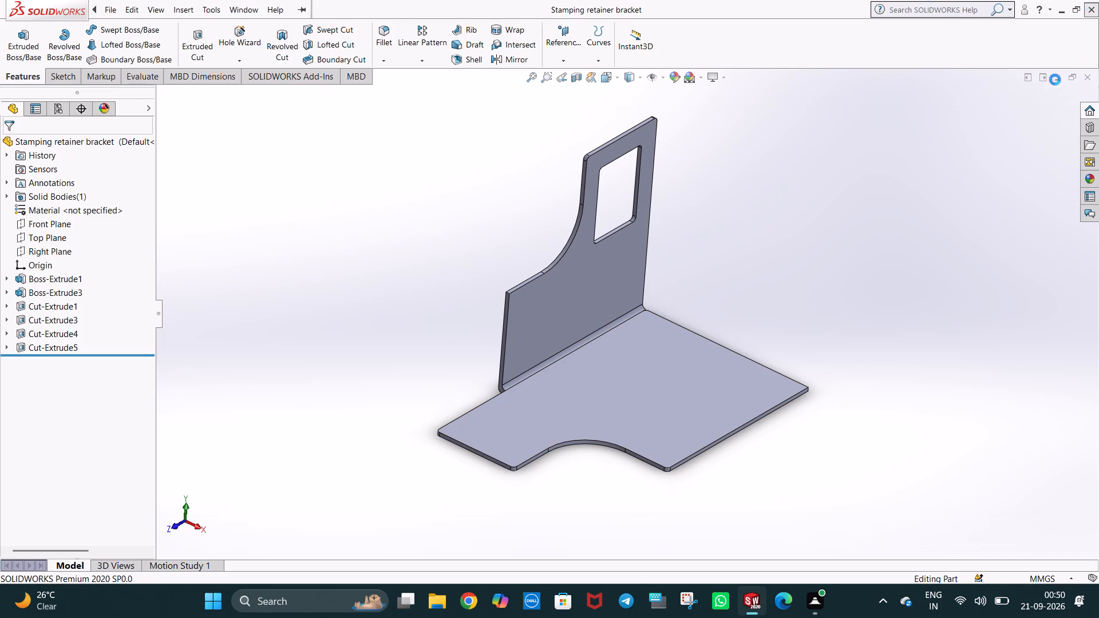
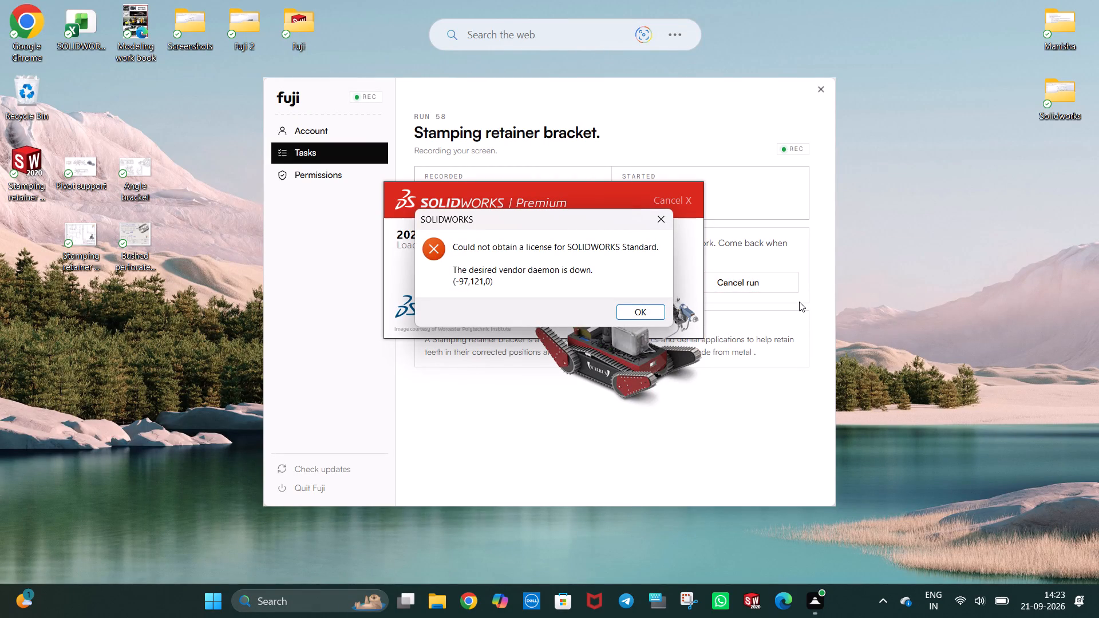
Dismiss the SOLIDWORKS license error dialog.
click(645, 312)
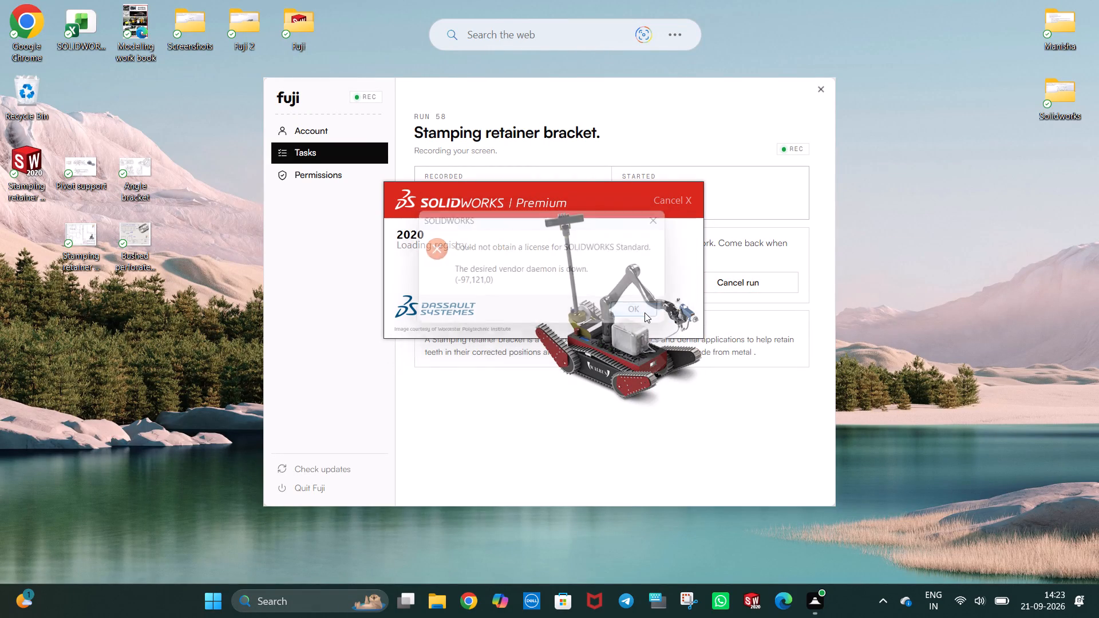
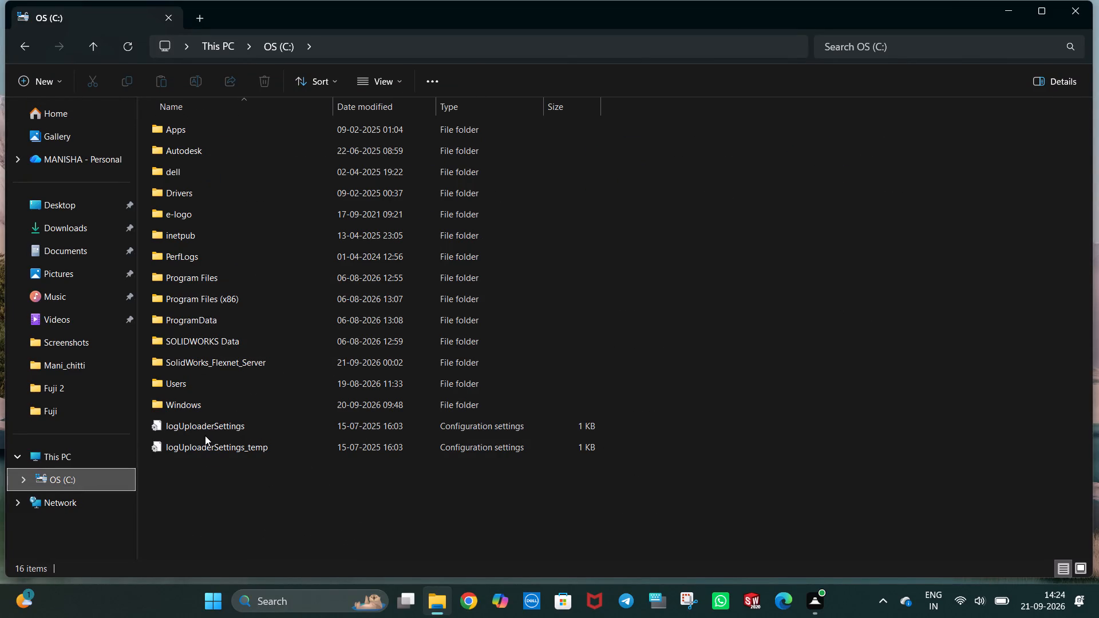
Open the SolidWorks_Flexnet_Server folder on the C: drive.
click(301, 371)
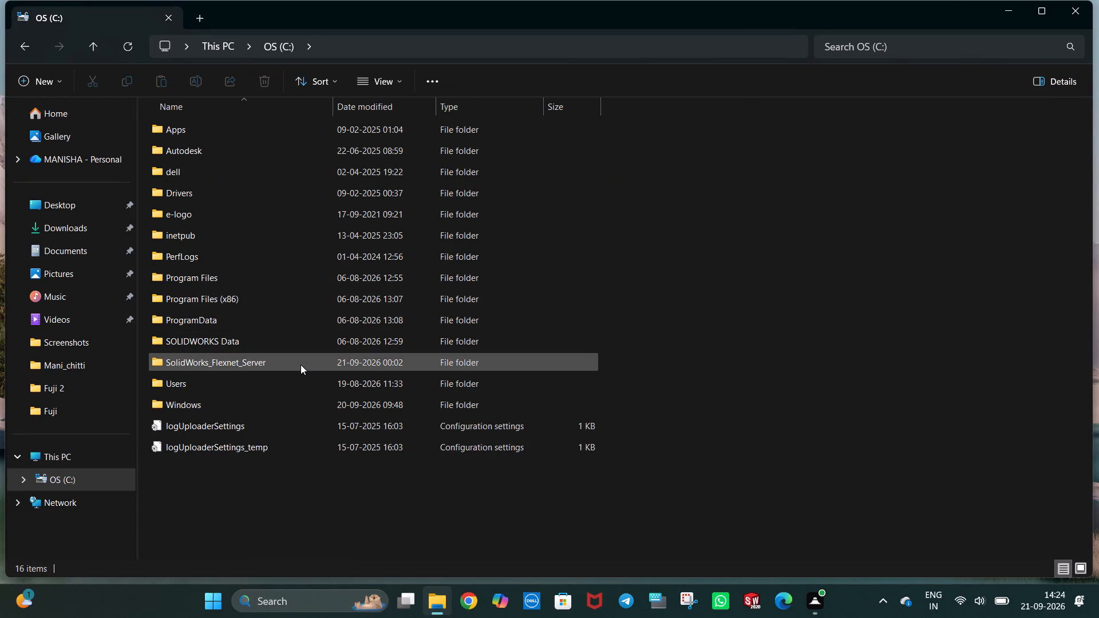
double_click(301, 365)
Select the server_remove batch file in the SolidWorks_Flexnet_Server folder and bring up its available actions.
right_click(295, 236)
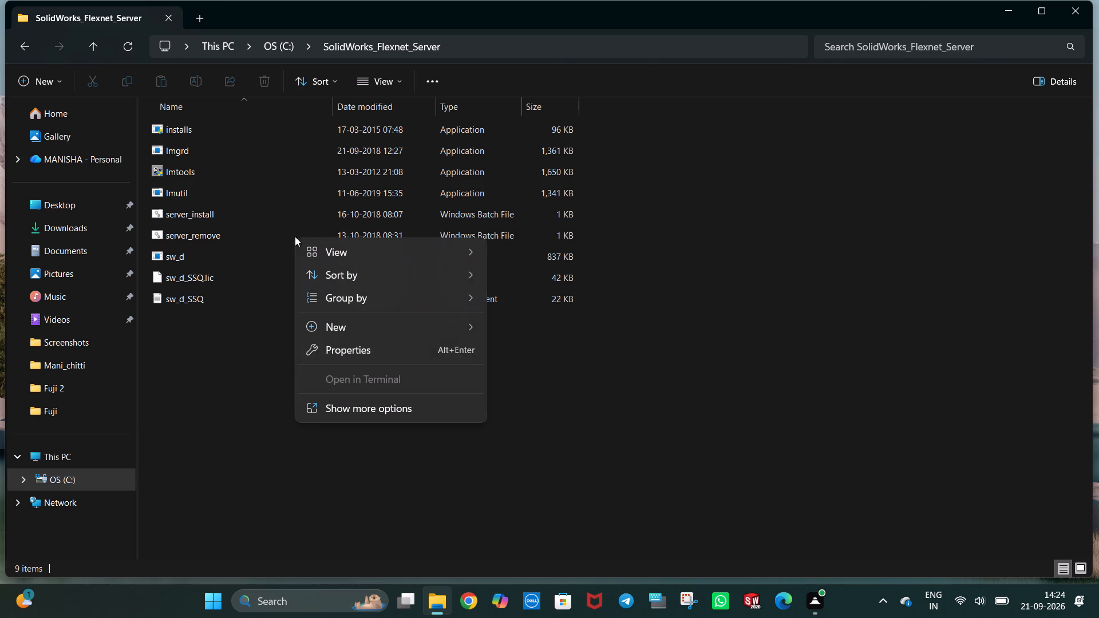
click(295, 236)
right_click(292, 236)
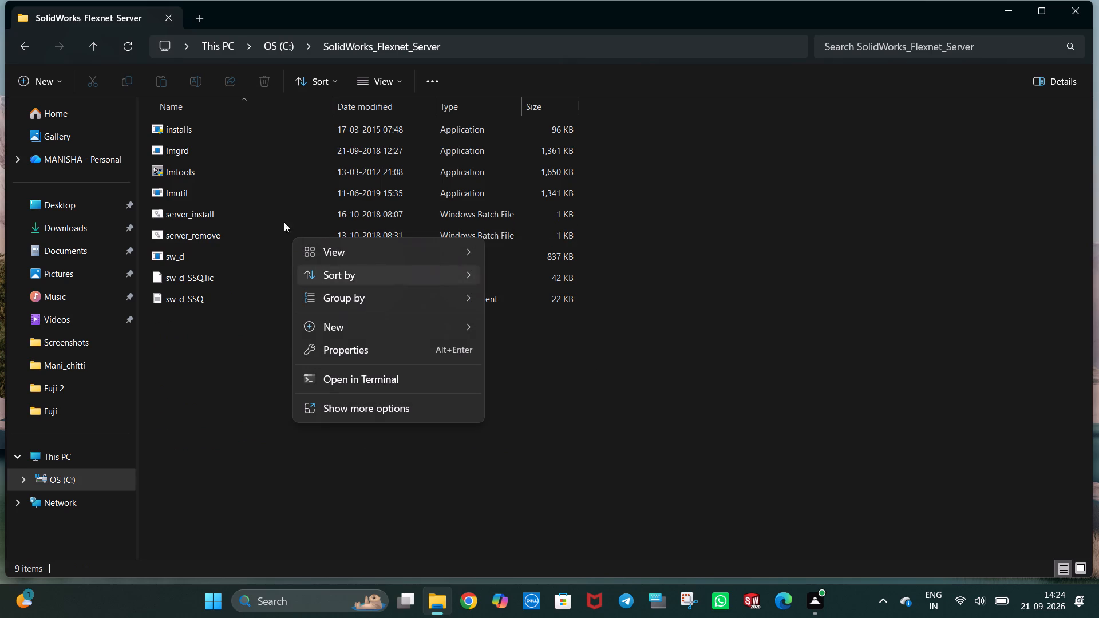
click(246, 237)
right_click(246, 237)
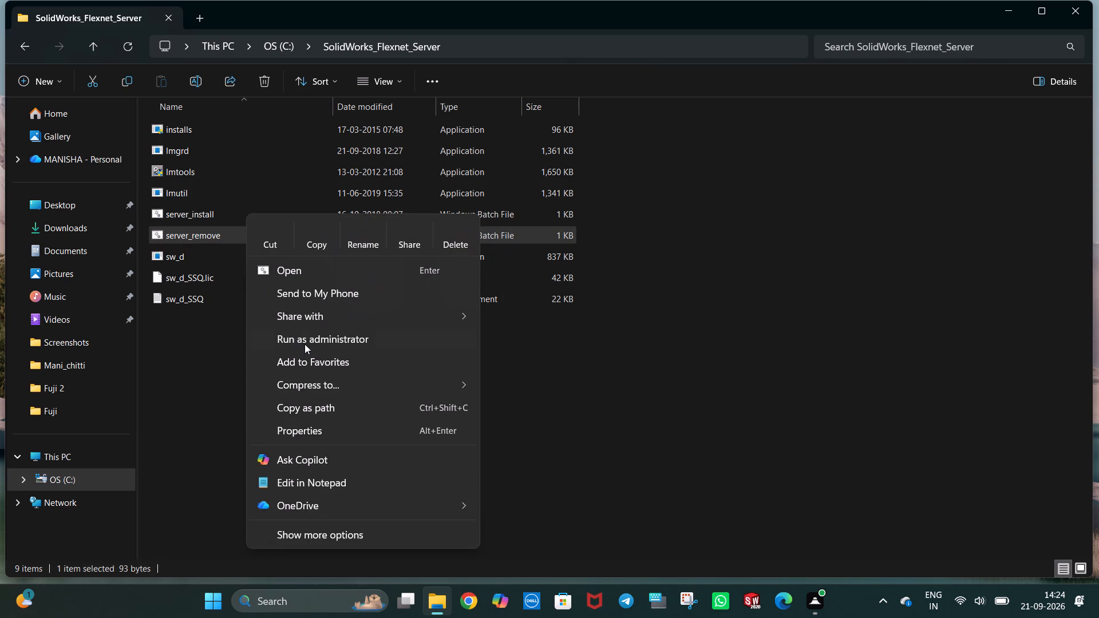
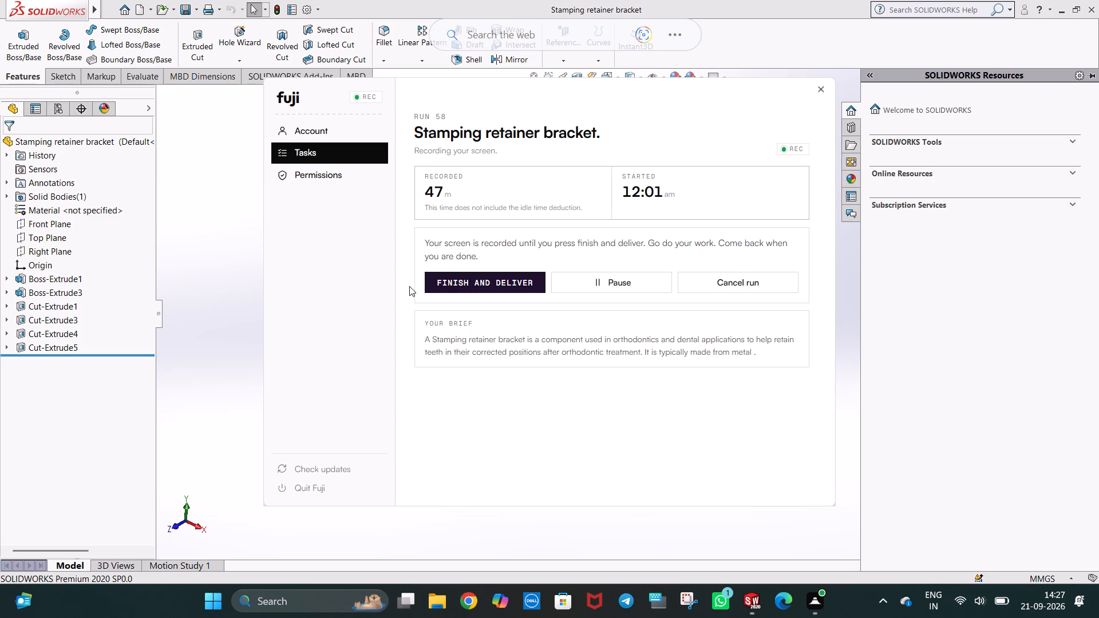
Return to the stamping retainer bracket model and start a new sketch on the upper face of the horizontal plate.
click(220, 294)
right_click(645, 369)
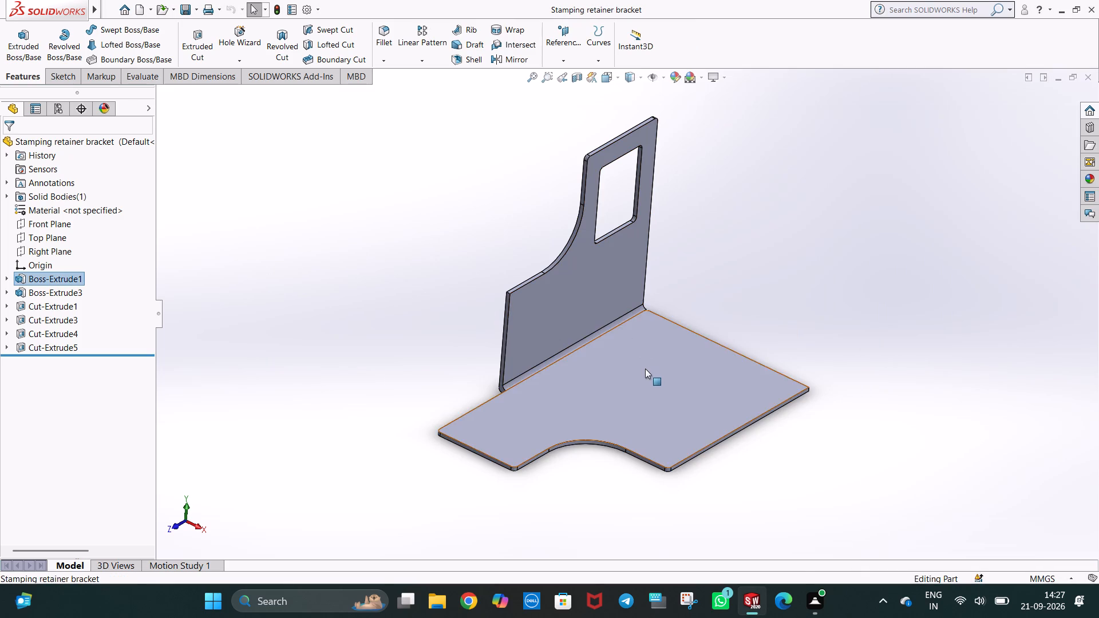
click(675, 334)
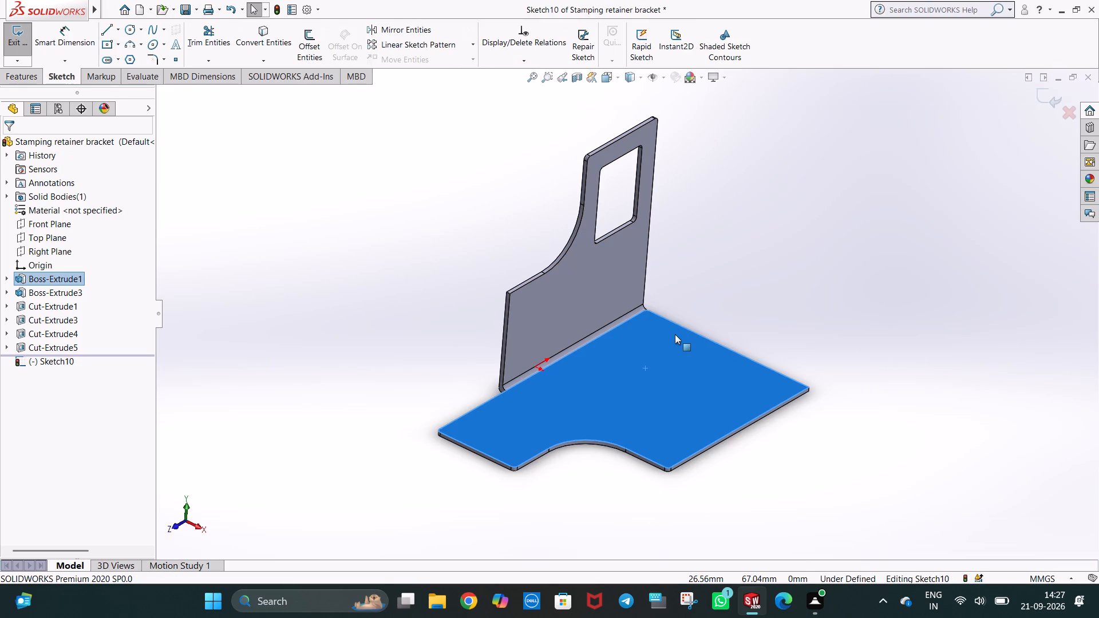
key(ctrl+8)
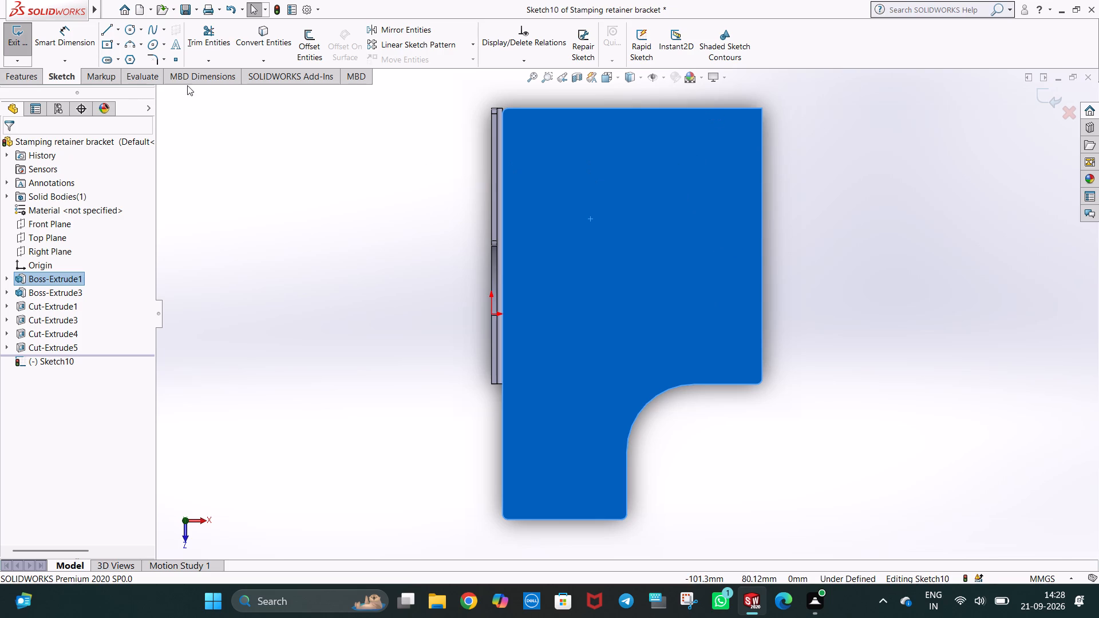
Draw two consecutive 25 mm centerlines along the plate's outer edge, starting at the corner farthest from the curved notch.
click(116, 30)
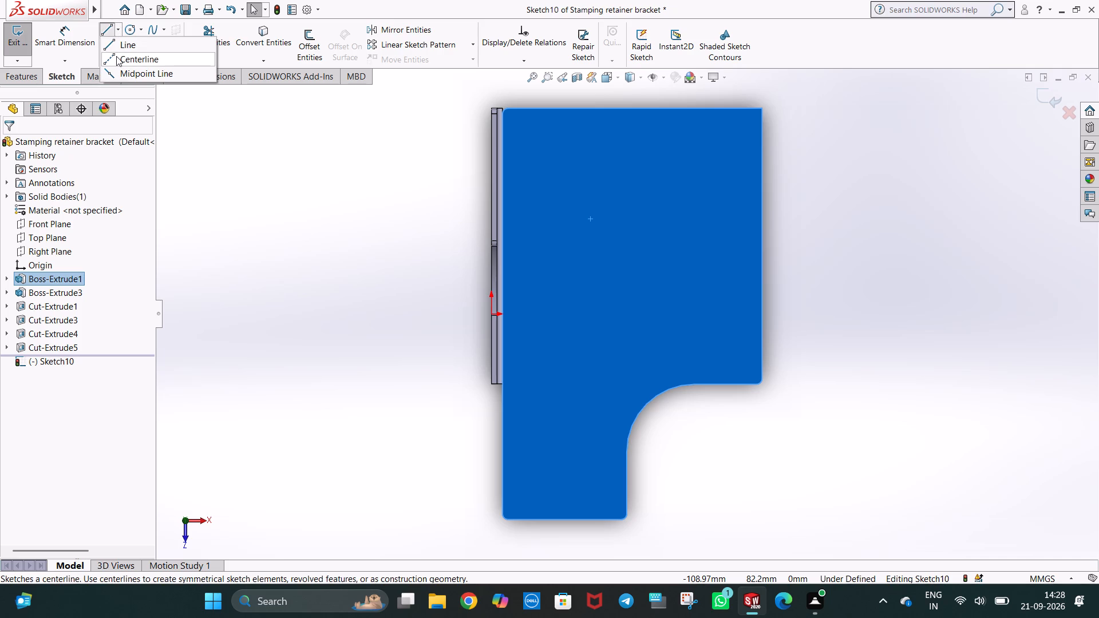
click(116, 56)
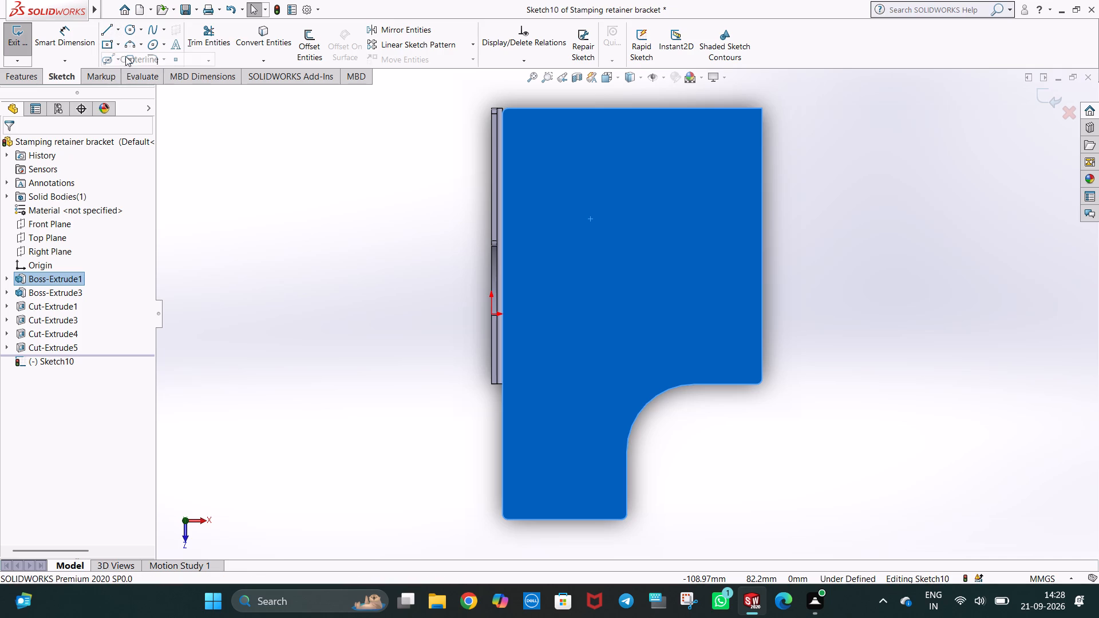
click(762, 107)
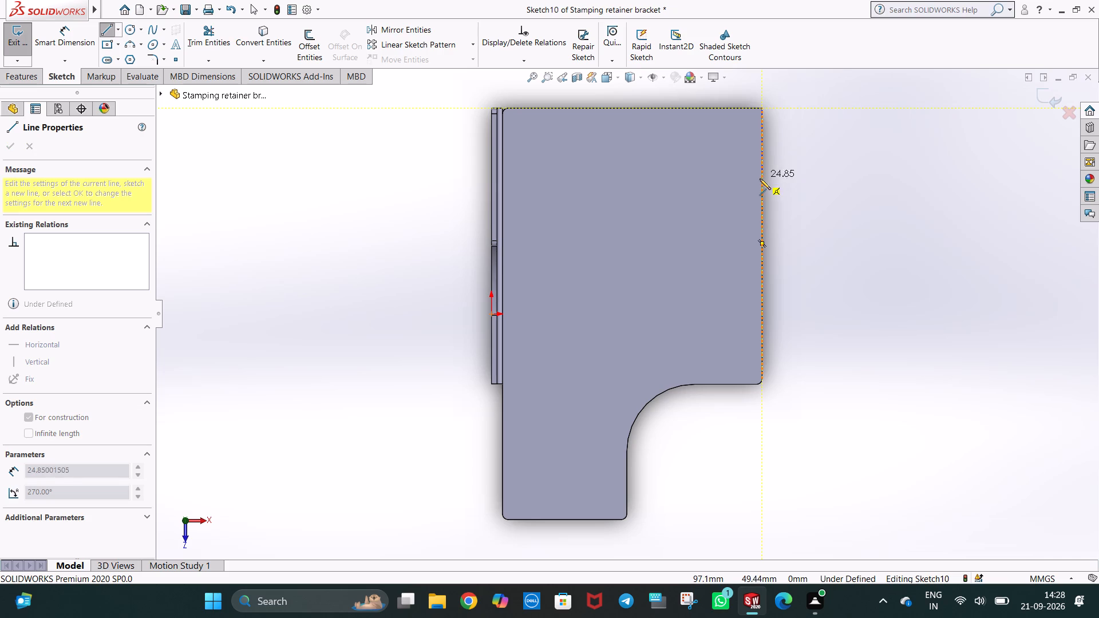
click(760, 181)
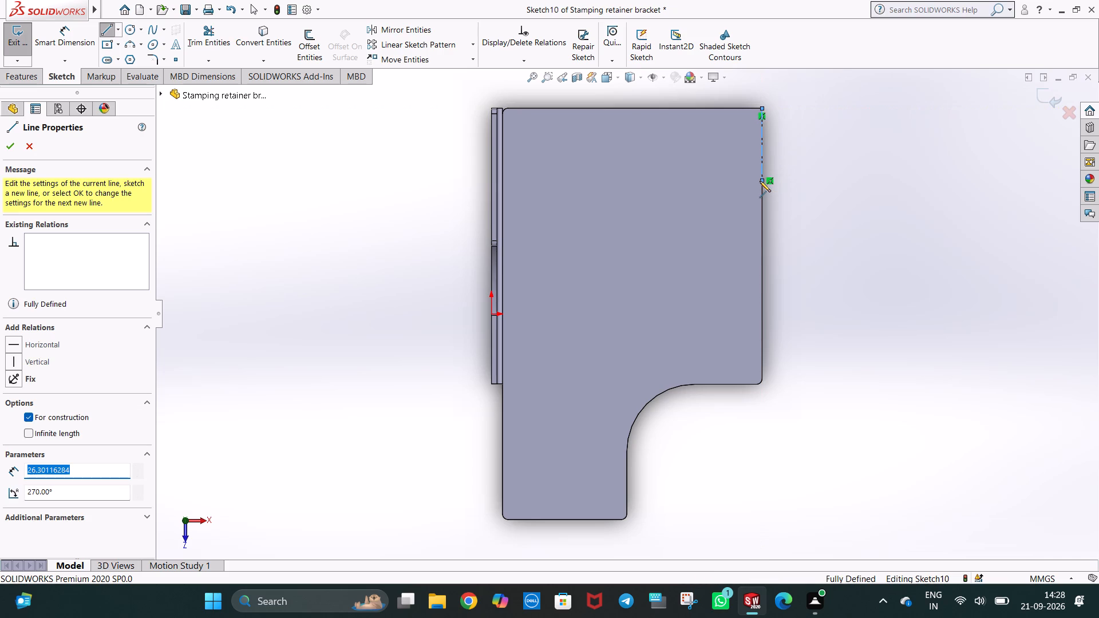
text(25)
key(Return)
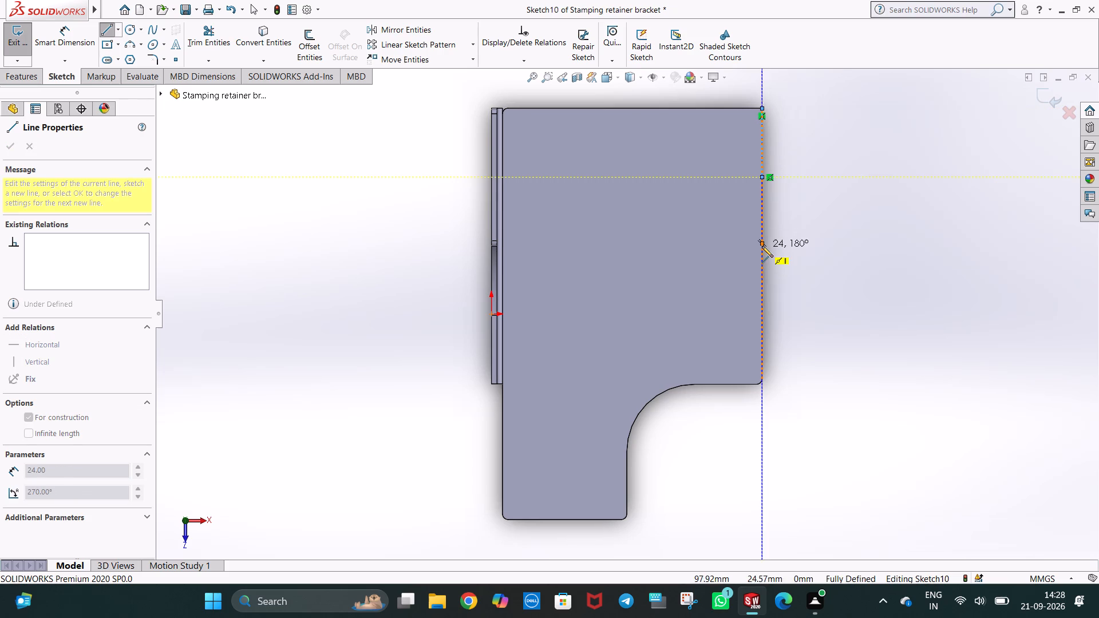
click(762, 246)
text(25)
key(Return)
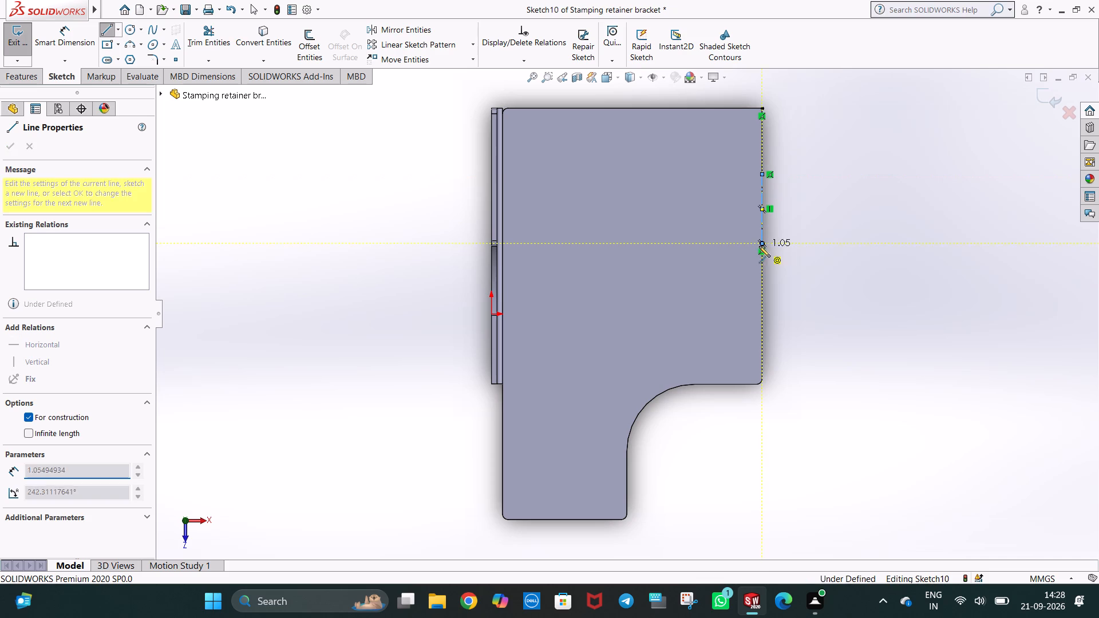
Continue with a 45 mm horizontal centerline running inward across the plate, and finish the centerline chain.
click(639, 245)
text(45)
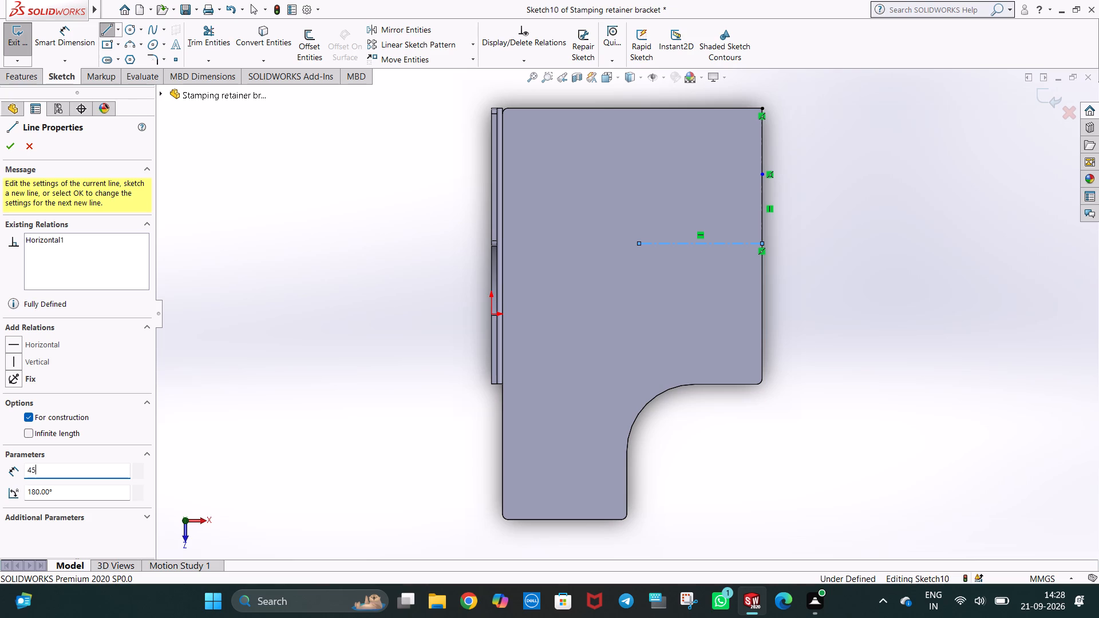
key(Return)
key(Escape)
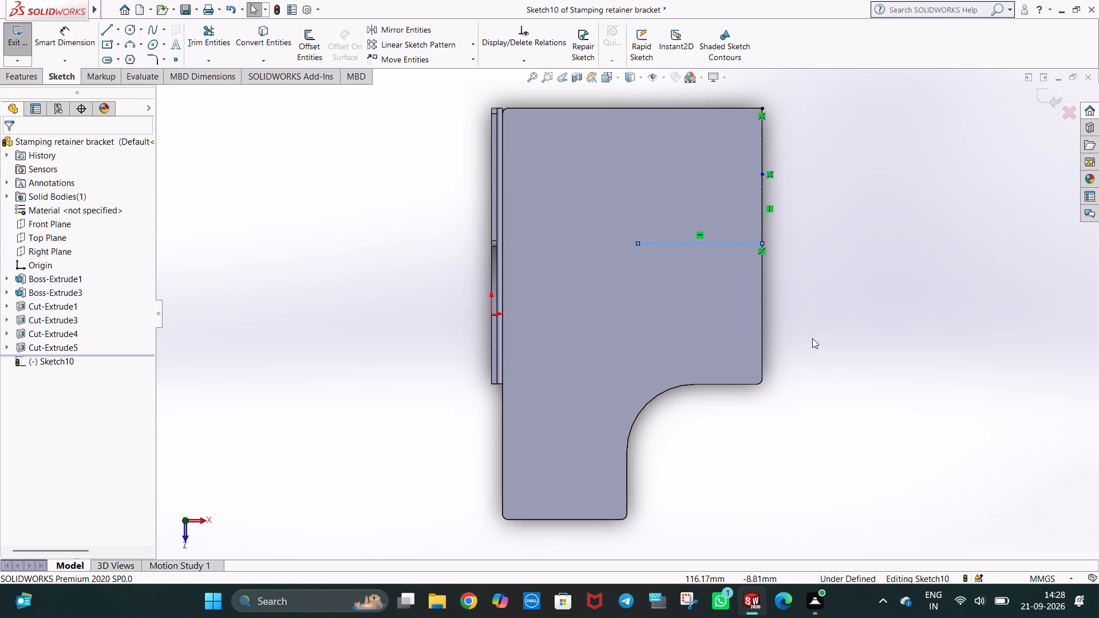
Examine the centerline layout on the horizontal plate relative to the upright flange from several angles.
middle_drag(812, 338, 898, 322)
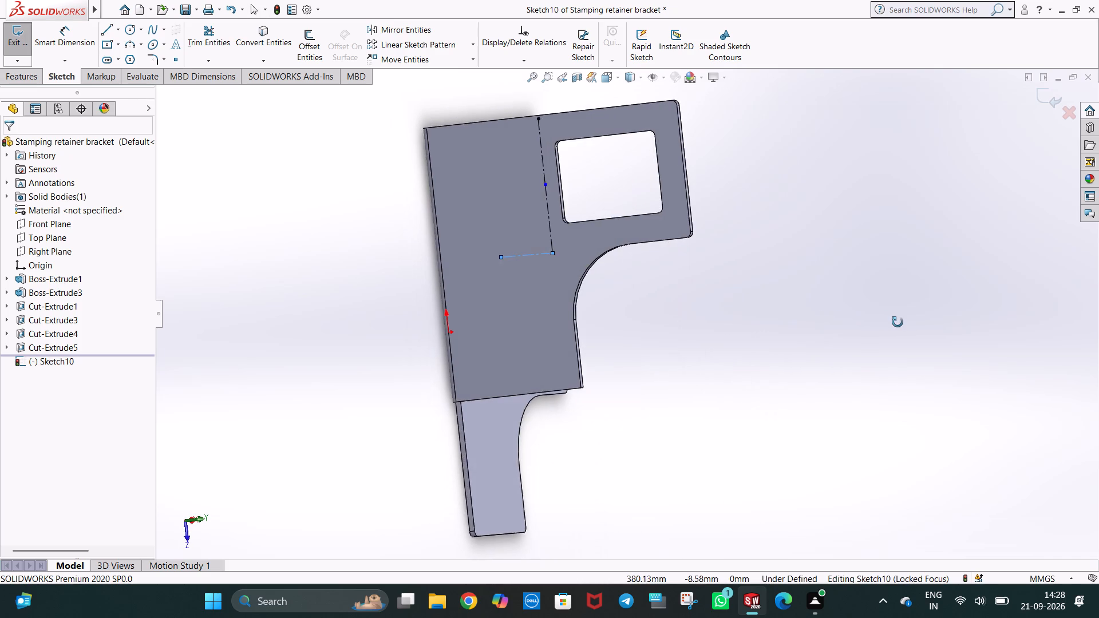
middle_drag(898, 322, 852, 284)
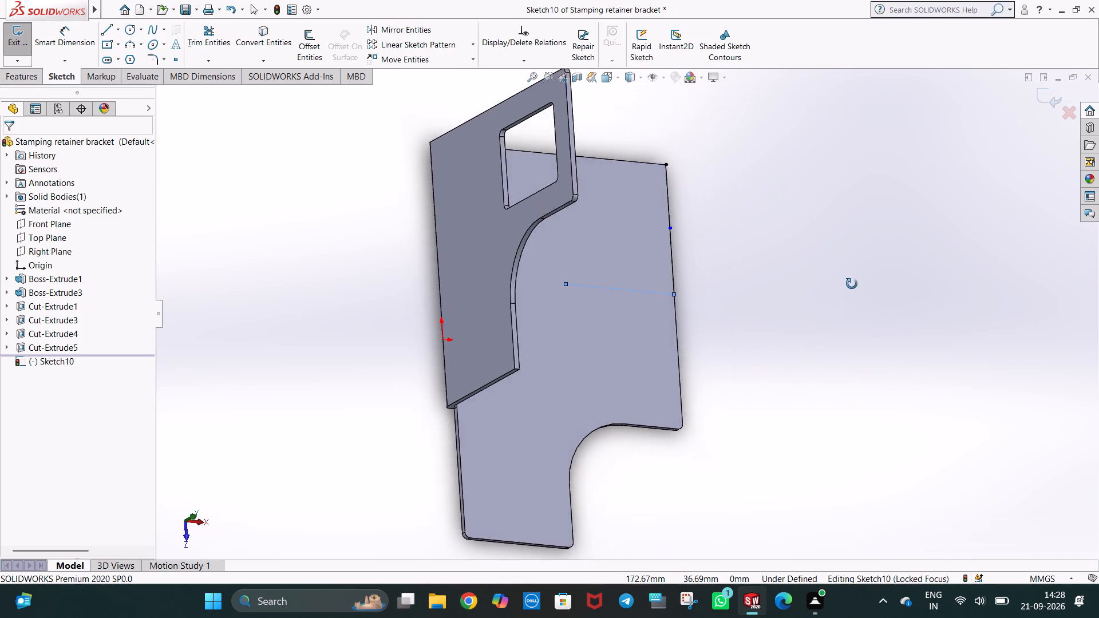
middle_drag(852, 284, 826, 229)
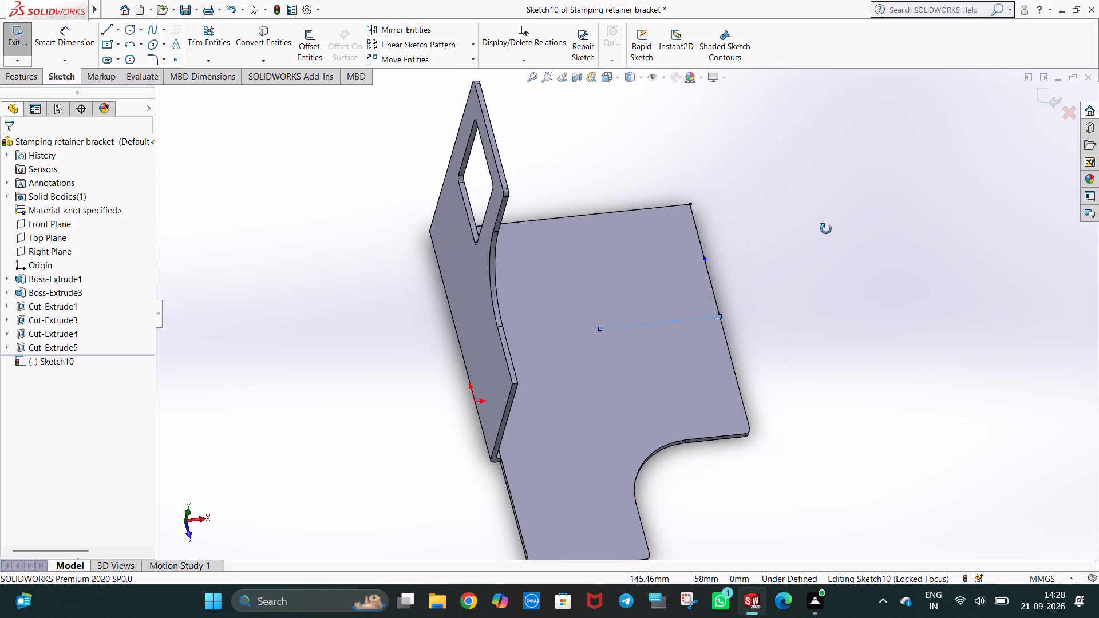
middle_drag(826, 229, 756, 223)
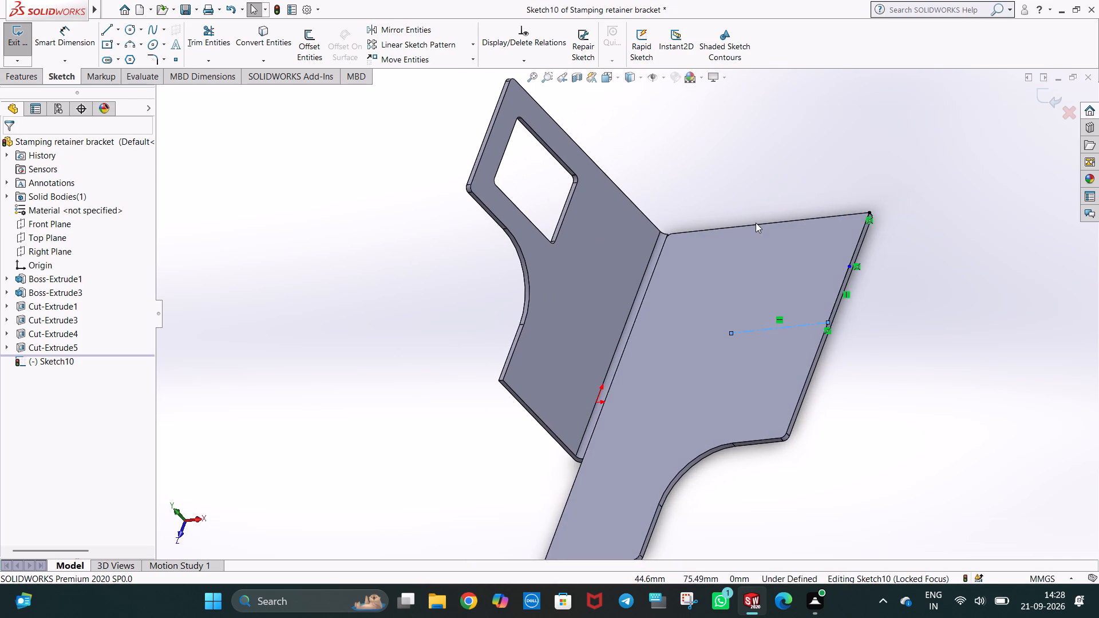
key(ctrl+8)
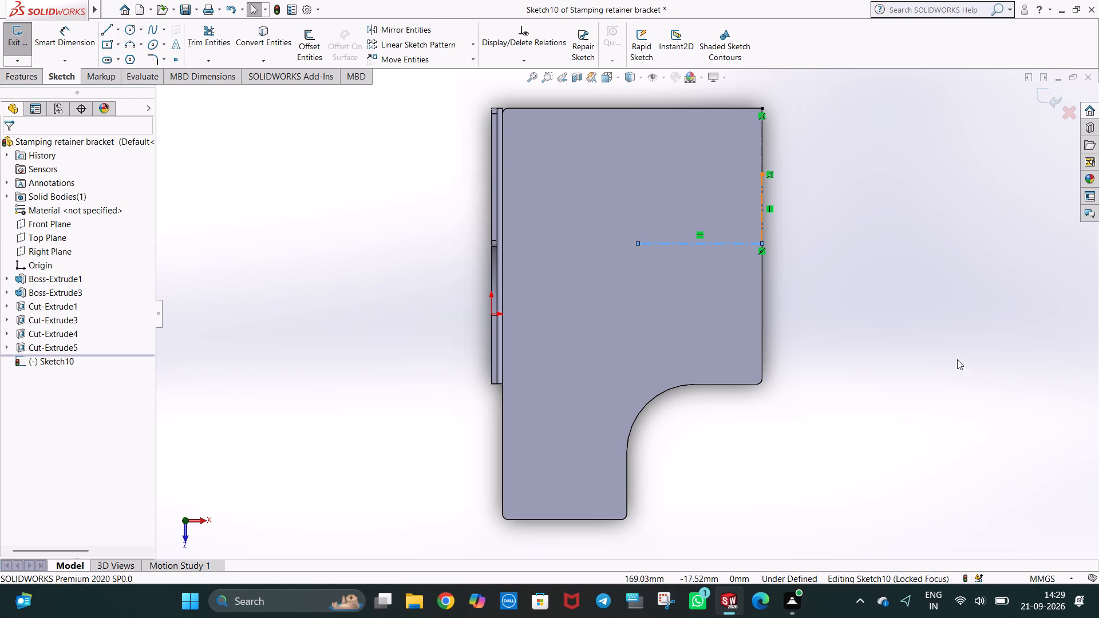
middle_drag(924, 342, 907, 324)
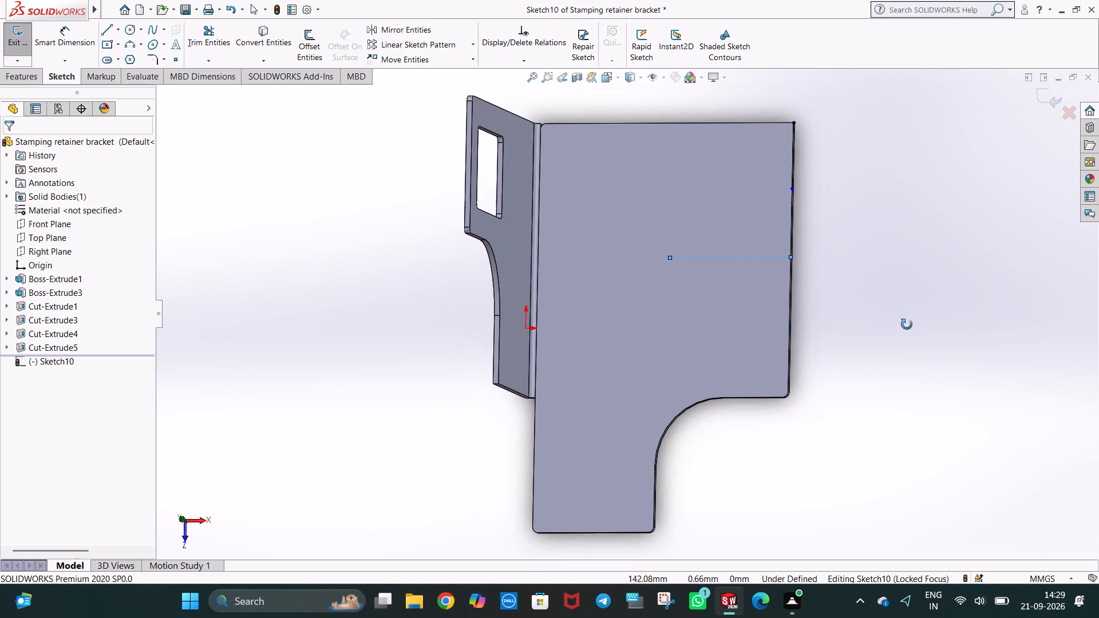
middle_drag(907, 324, 839, 283)
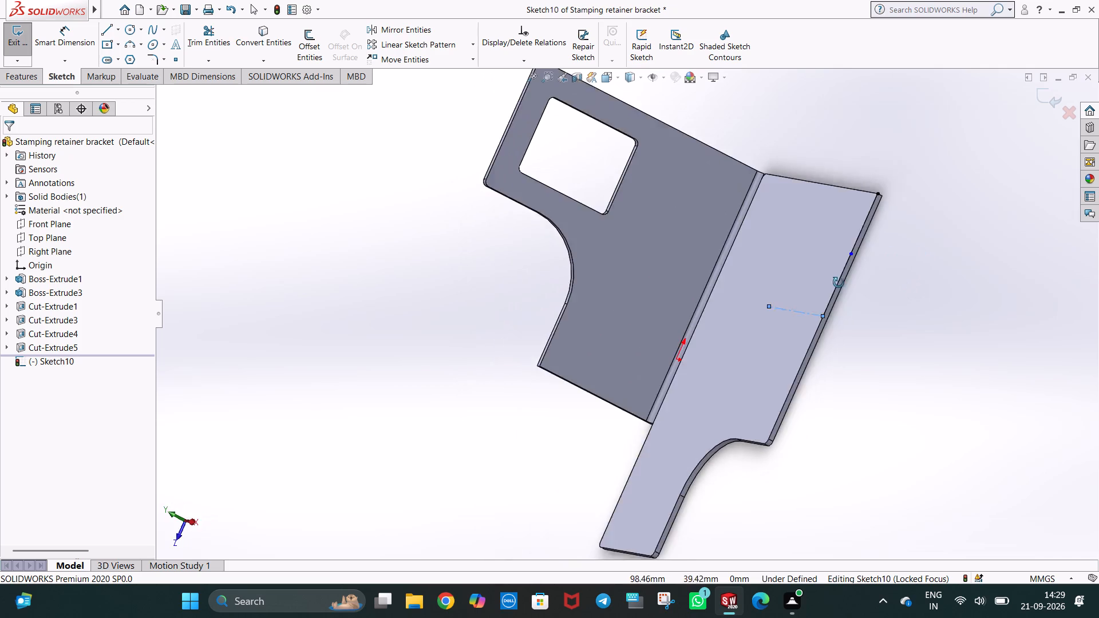
middle_drag(839, 283, 862, 267)
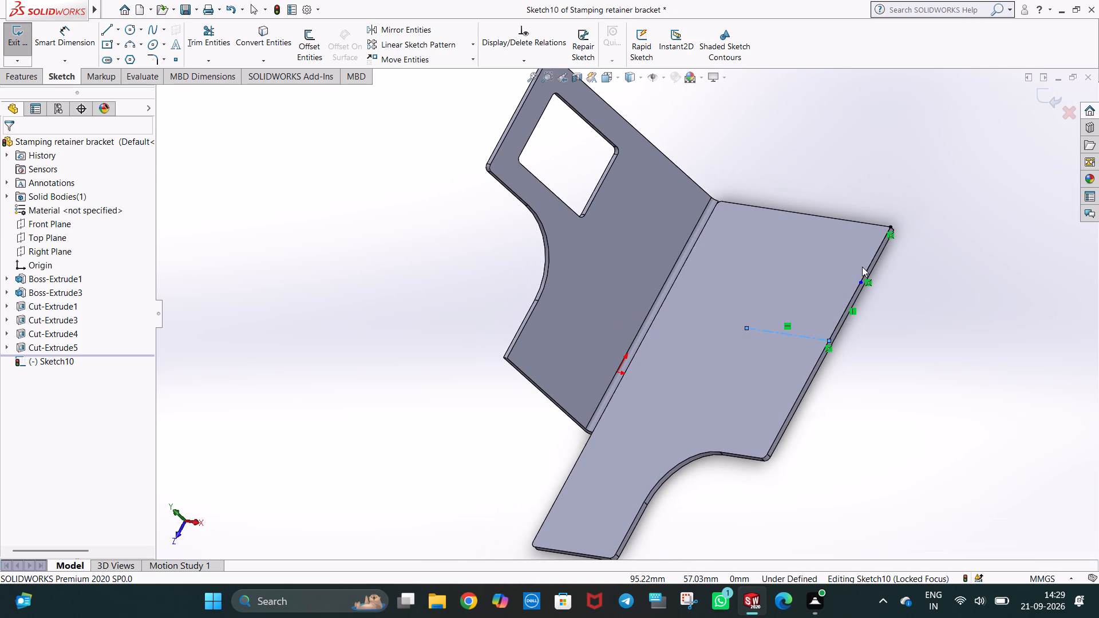
key(ctrl+1)
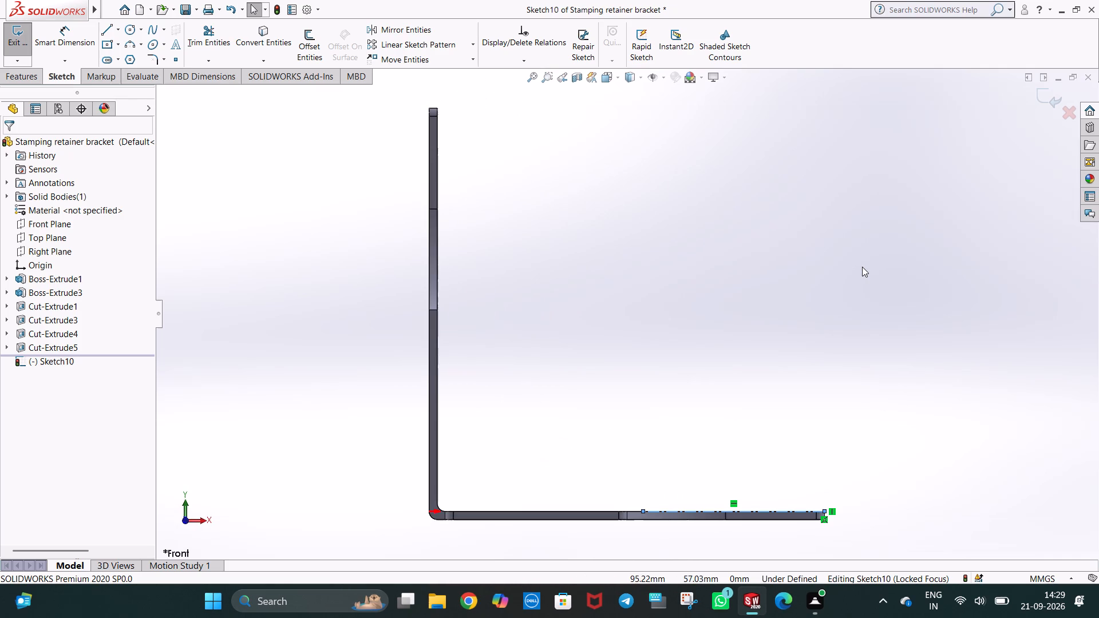
middle_drag(842, 212, 720, 228)
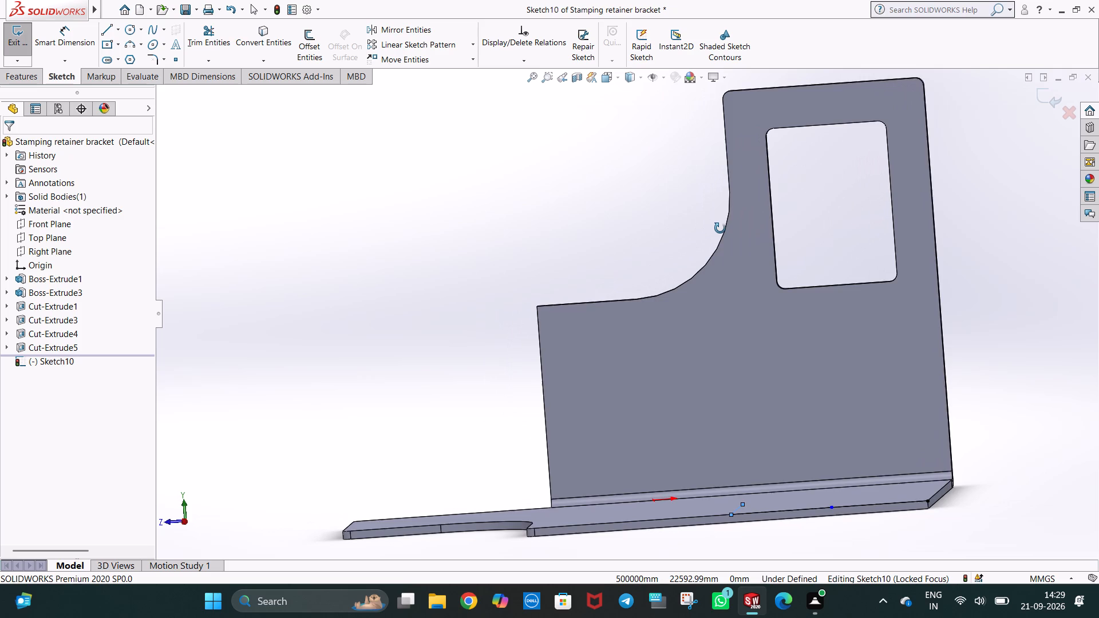
middle_drag(720, 228, 734, 287)
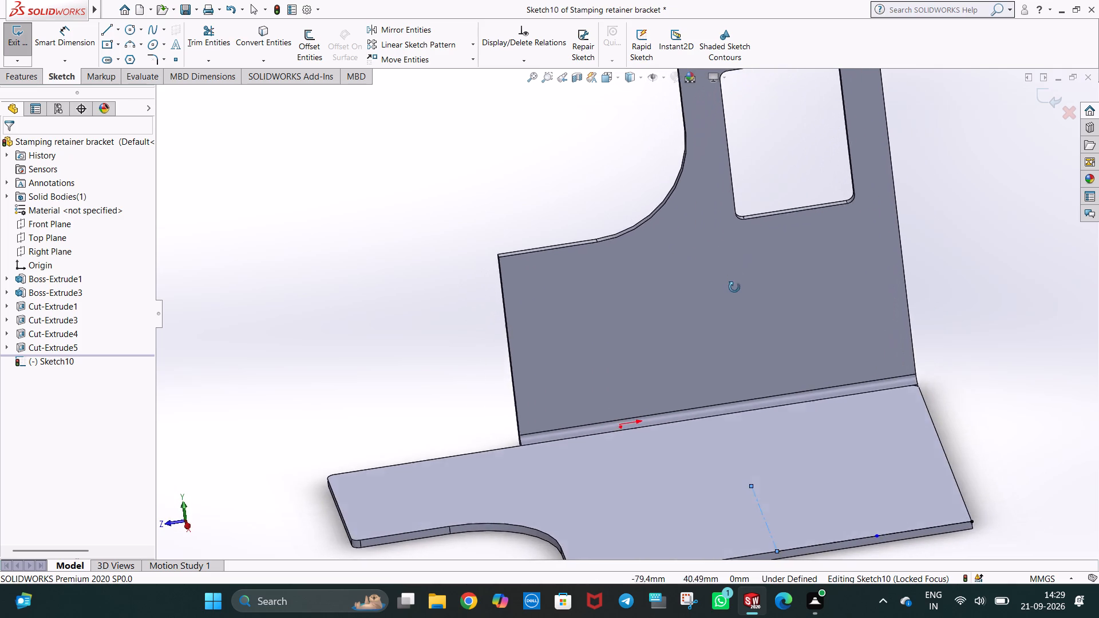
middle_drag(734, 287, 730, 233)
scroll(730, 233, up, 1)
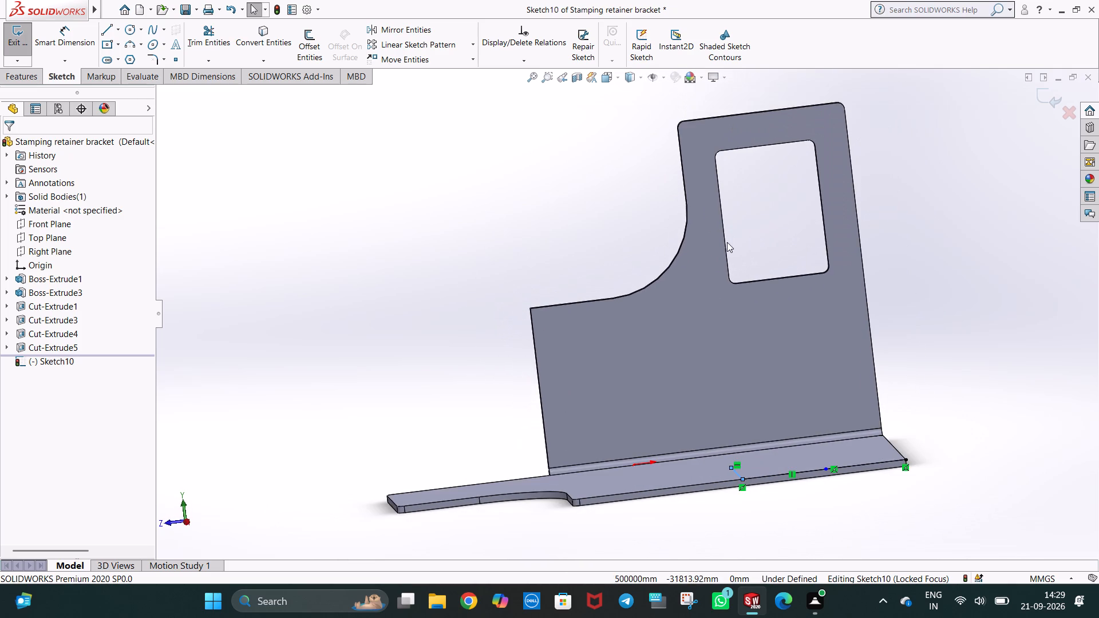
middle_drag(727, 242, 737, 322)
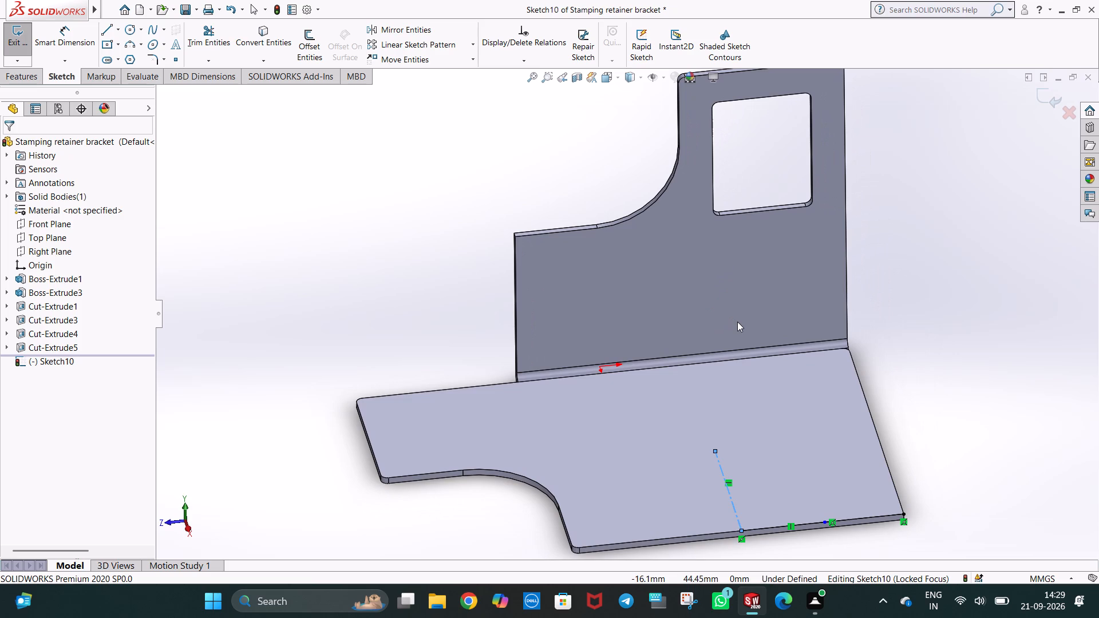
middle_drag(754, 384, 756, 369)
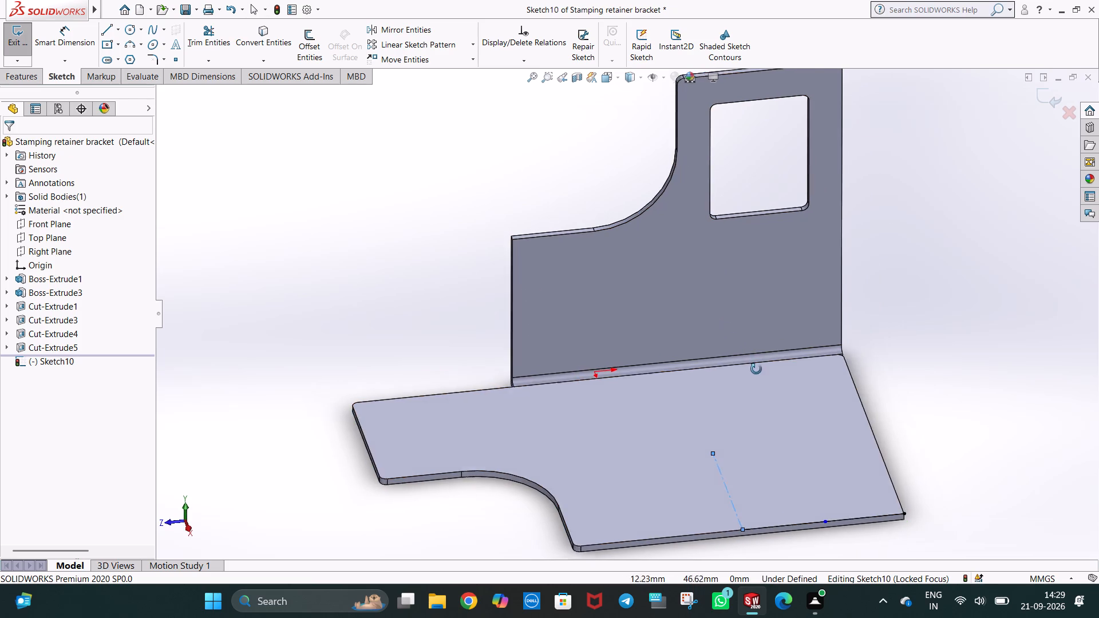
middle_drag(756, 369, 742, 282)
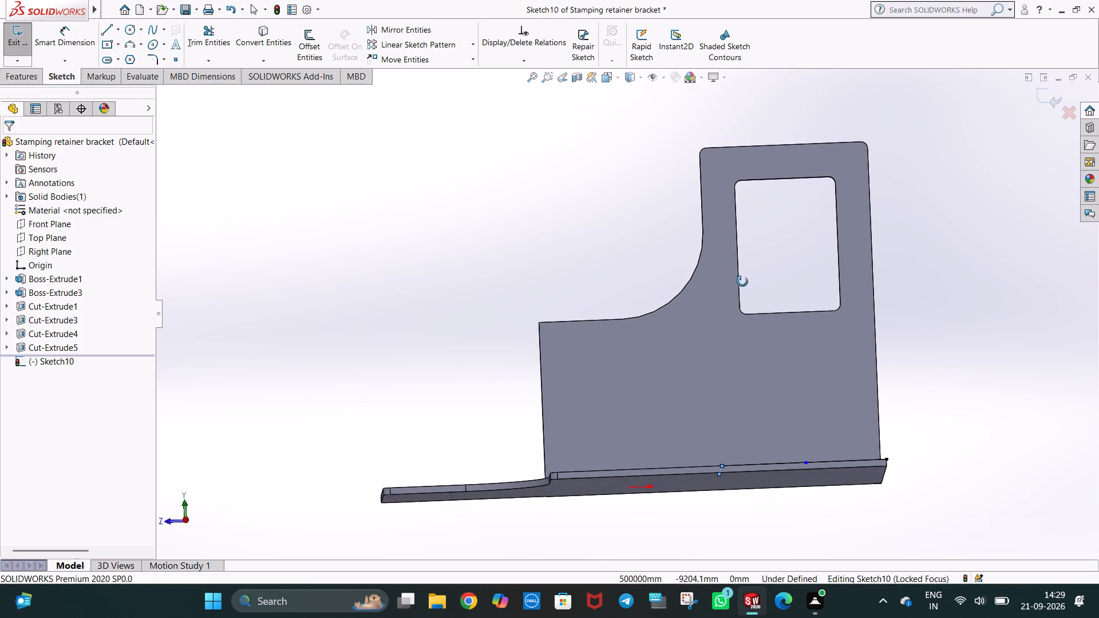
middle_drag(742, 282, 742, 287)
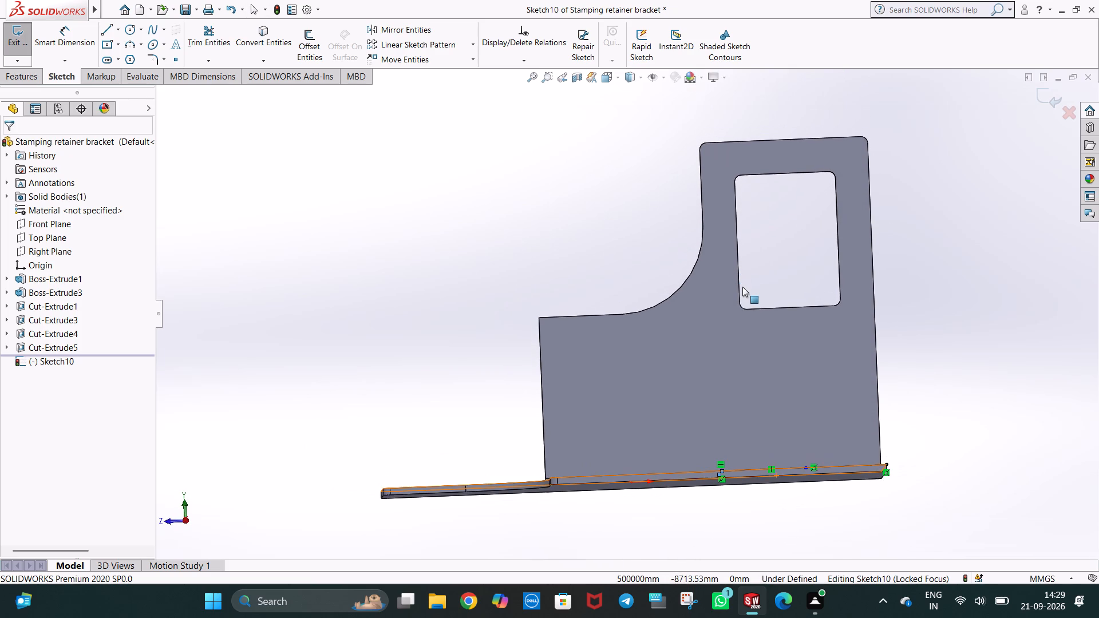
key(ctrl+1)
key(ctrl+5)
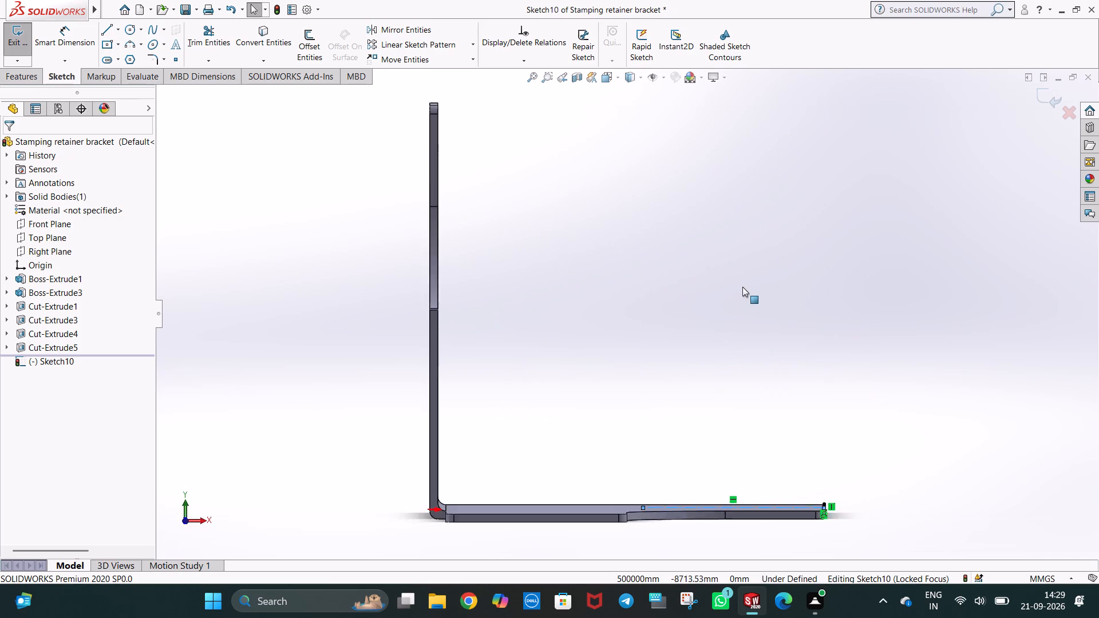
key(ctrl+4)
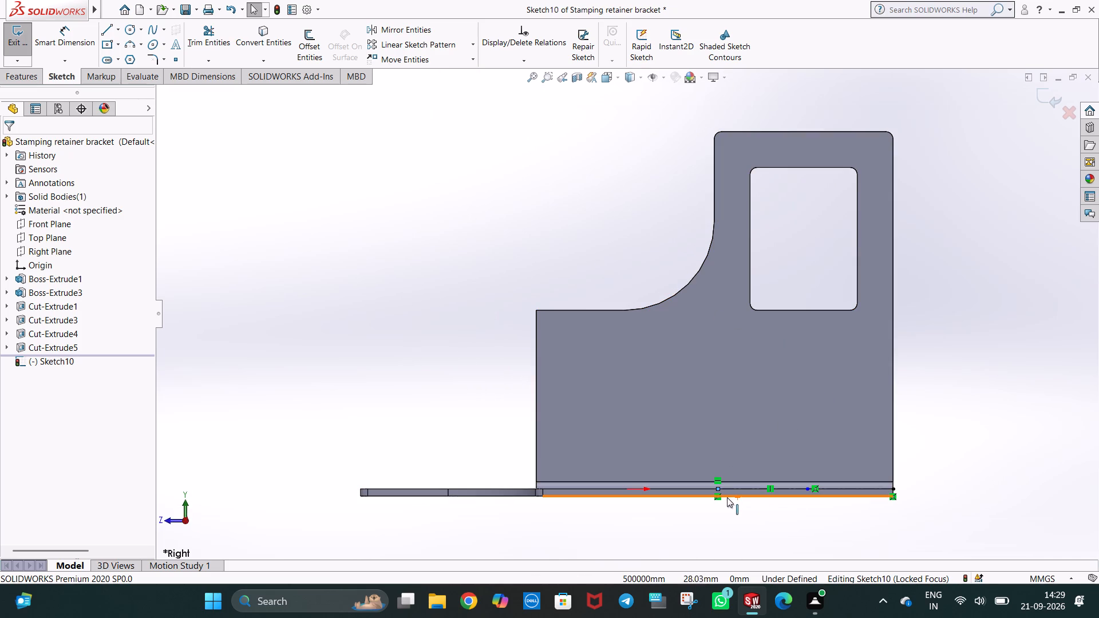
middle_drag(715, 494, 710, 508)
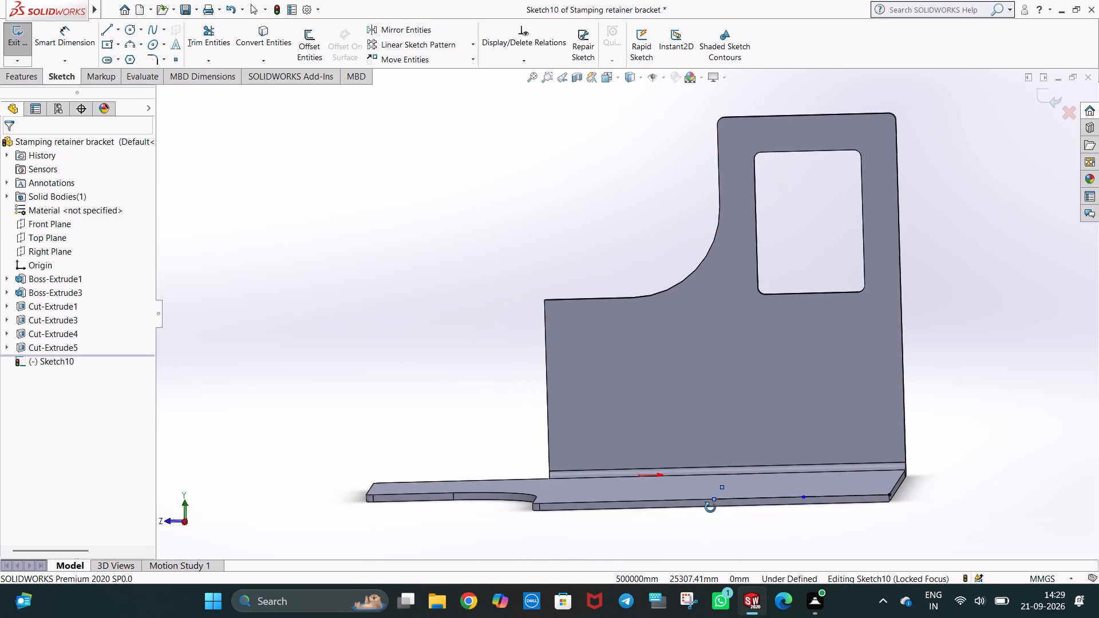
middle_drag(710, 508, 720, 499)
scroll(720, 496, up, 2)
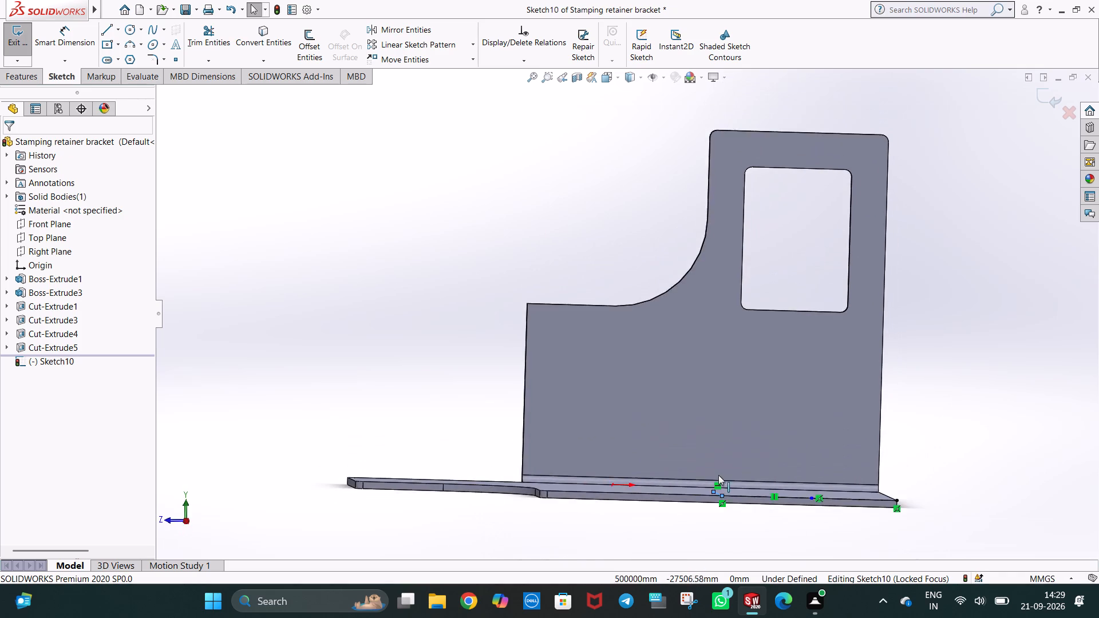
middle_drag(717, 465, 709, 523)
middle_drag(714, 410, 739, 484)
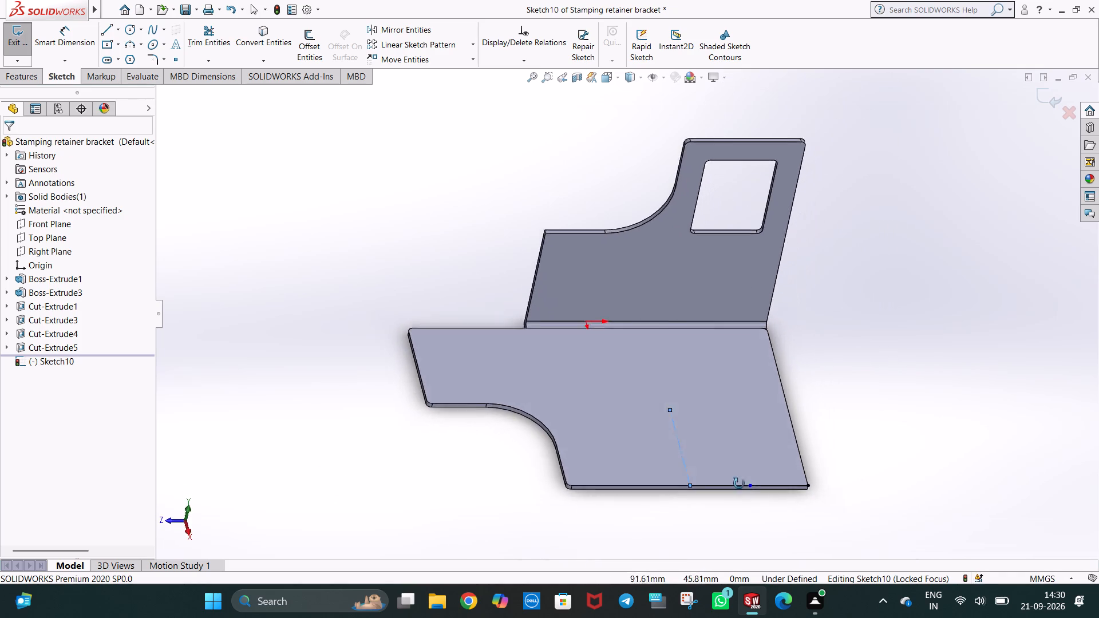
middle_drag(739, 484, 710, 509)
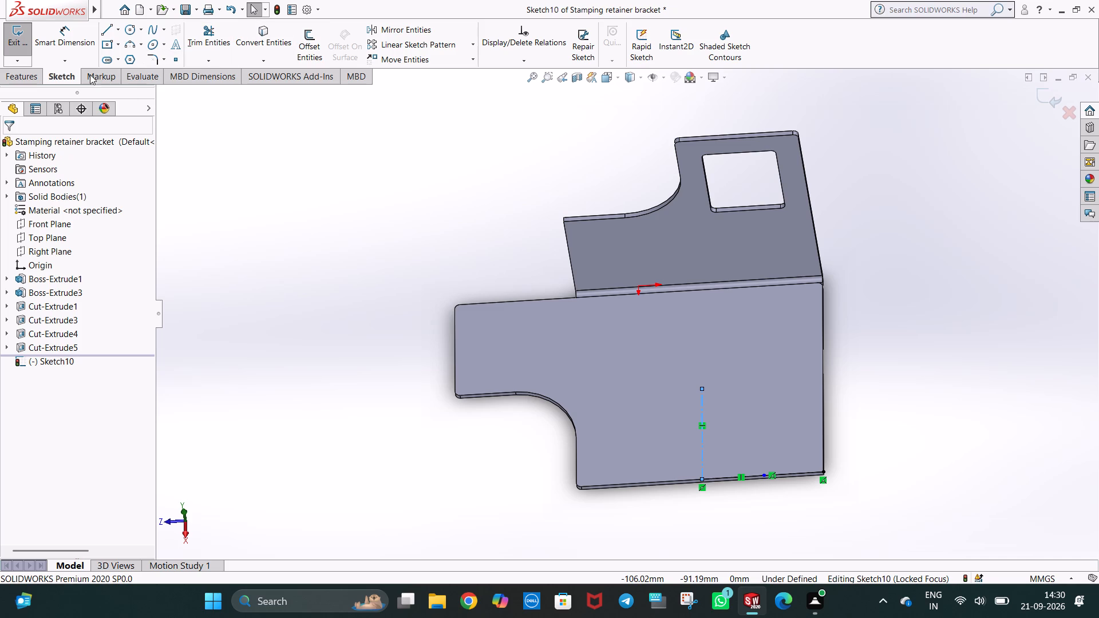
Draw a circle of 10 mm radius centred on the inner end of the 45 mm centerline.
click(37, 81)
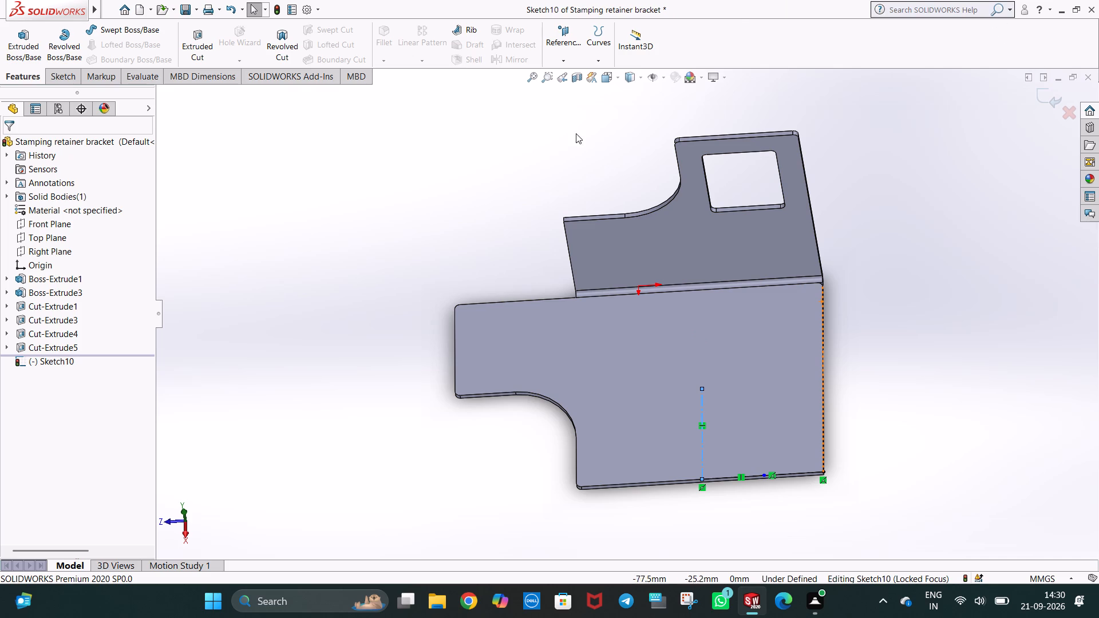
click(63, 81)
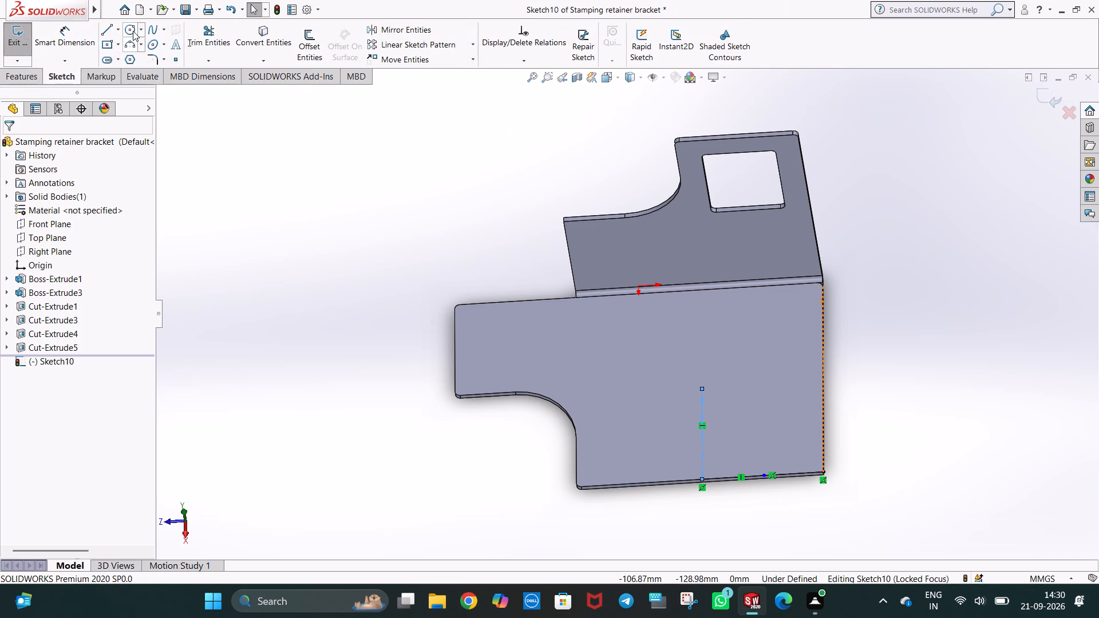
click(133, 31)
click(703, 389)
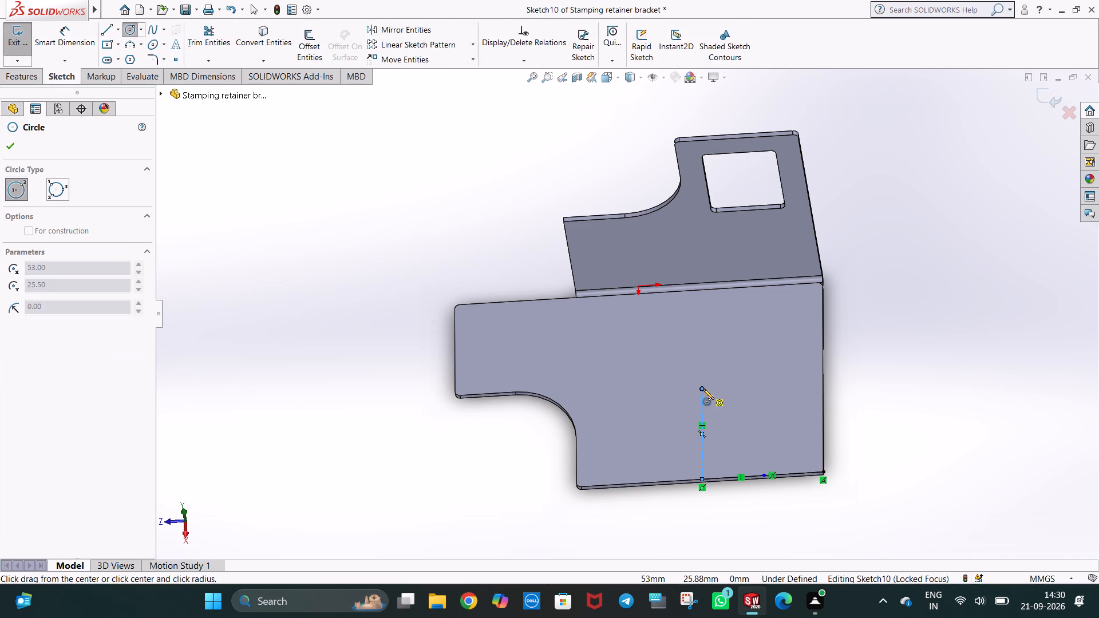
click(707, 395)
text(10)
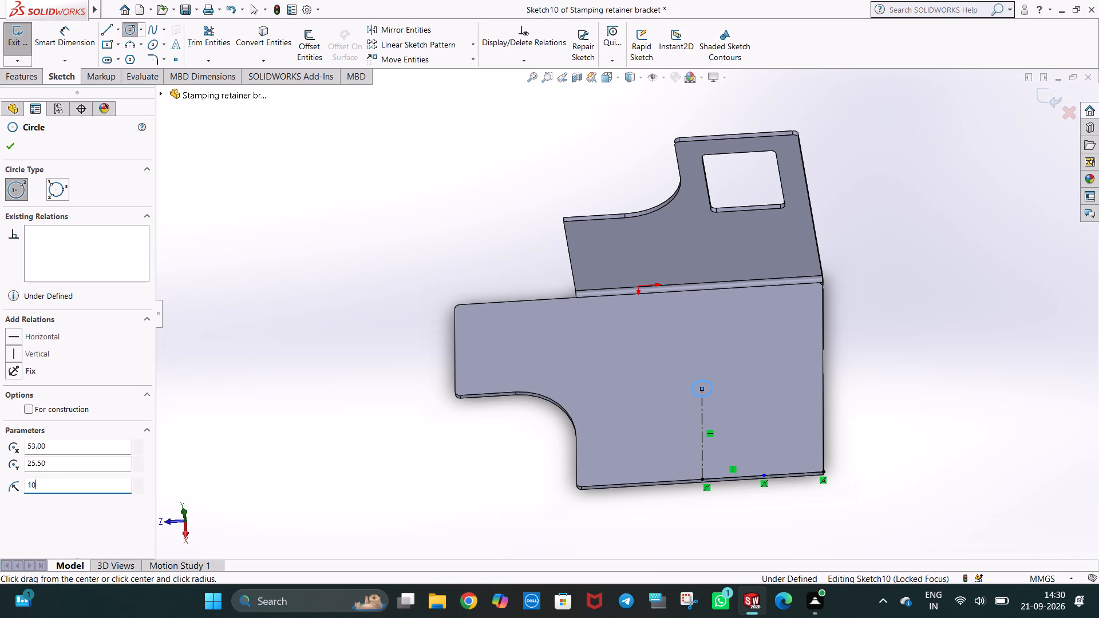
key(Return)
key(Escape)
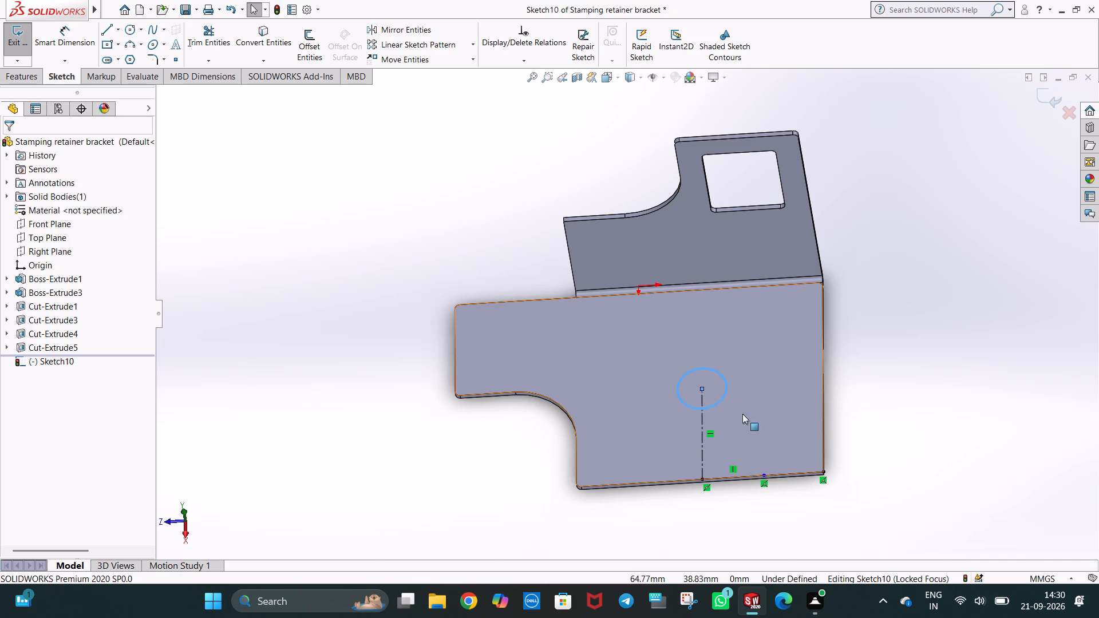
key(Escape)
Set the circle's radius to 5 mm.
middle_drag(902, 392, 895, 327)
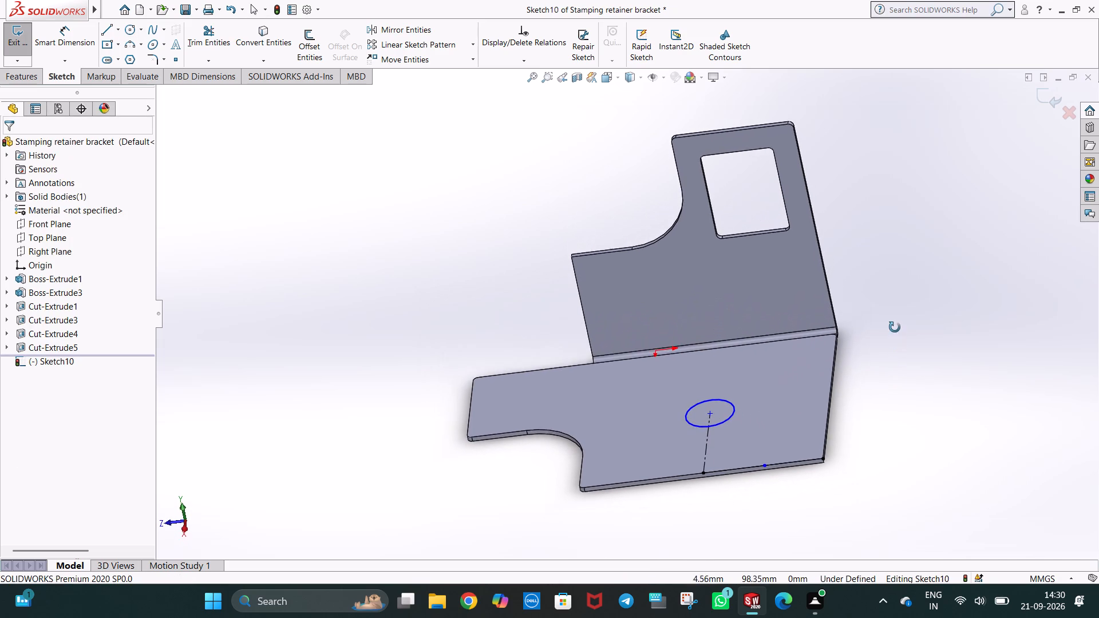
middle_drag(895, 327, 904, 338)
click(903, 343)
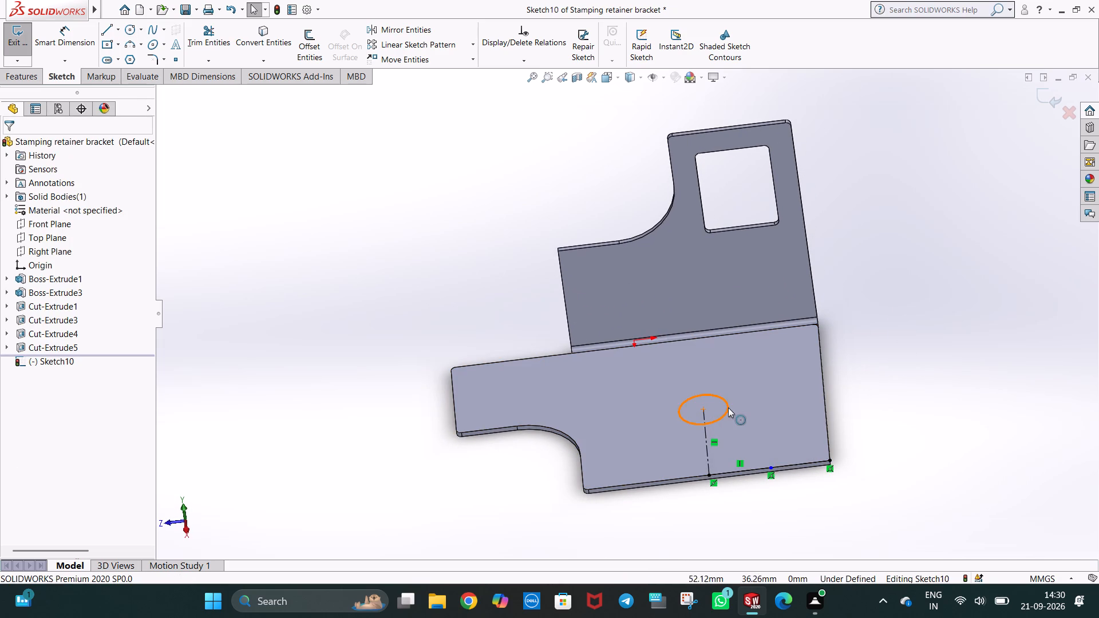
click(725, 410)
key(5)
key(Return)
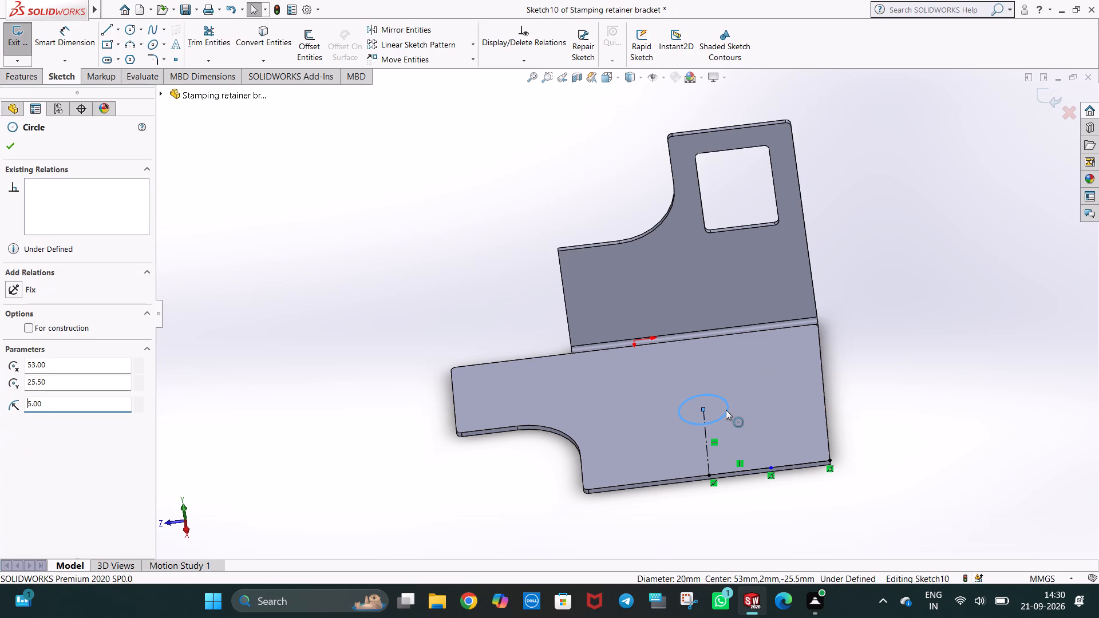
key(Escape)
middle_drag(870, 375, 874, 358)
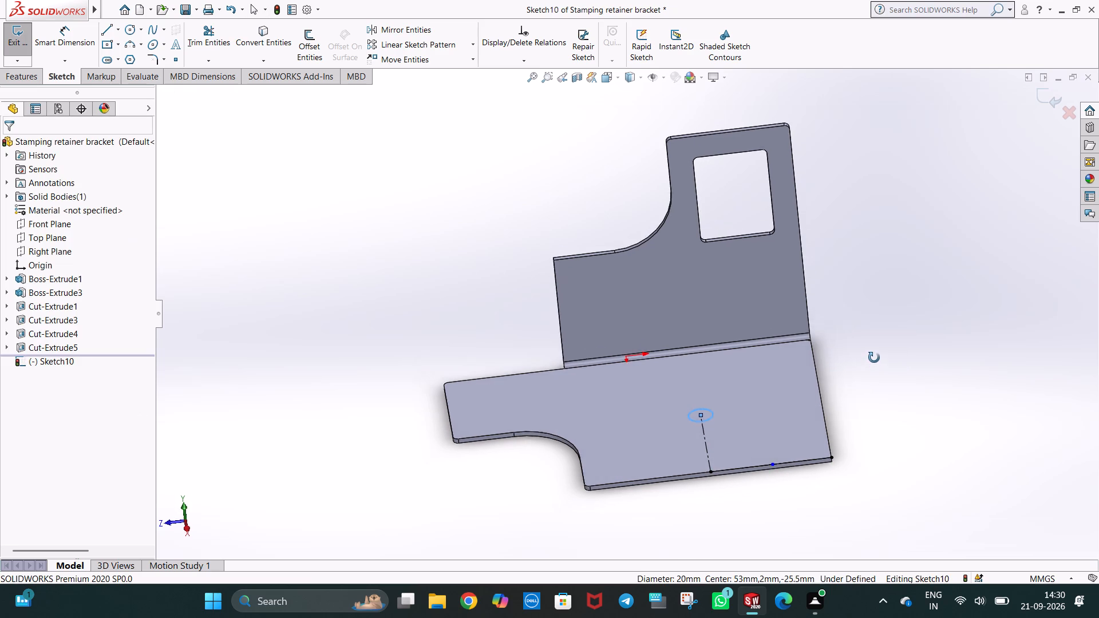
middle_drag(874, 358, 876, 450)
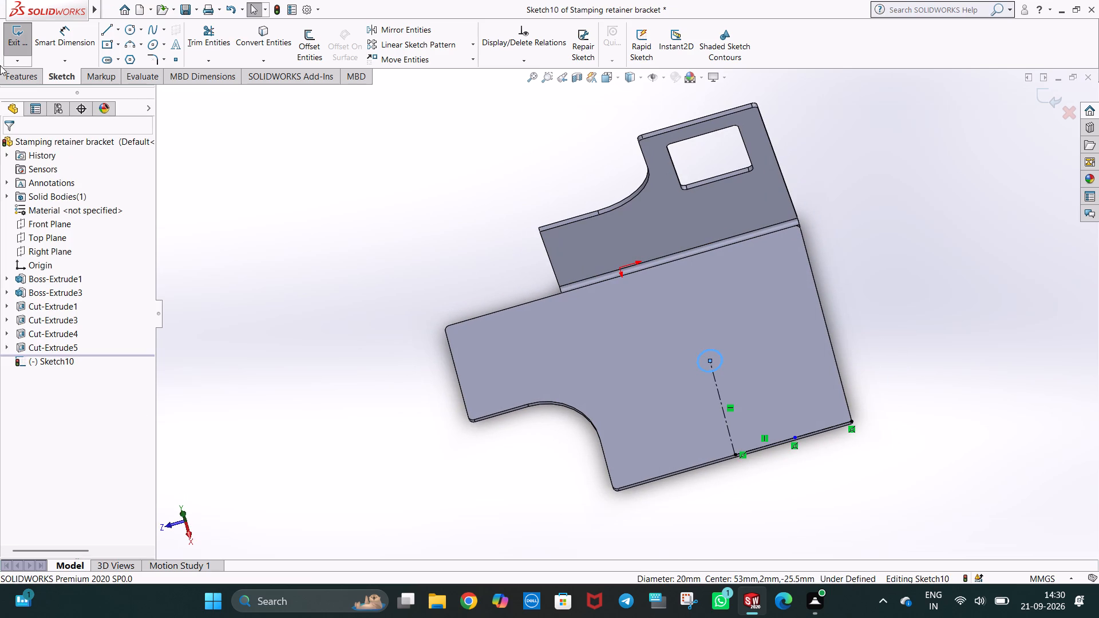
Dimension the circle's diameter as 10 mm and the inward centerline's length as 45 mm.
click(73, 32)
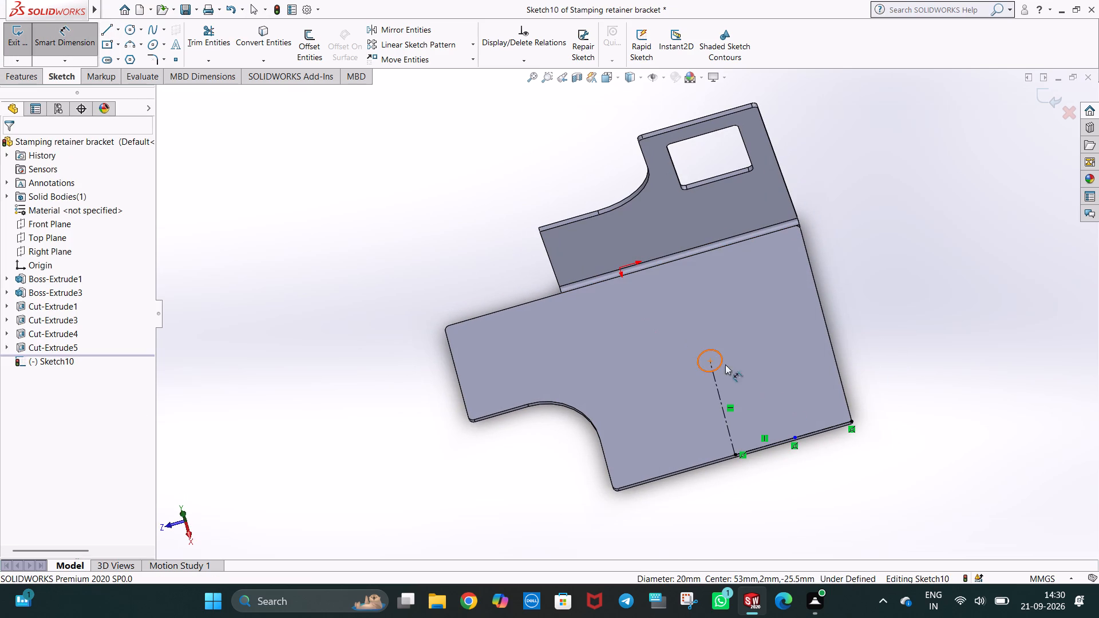
click(721, 358)
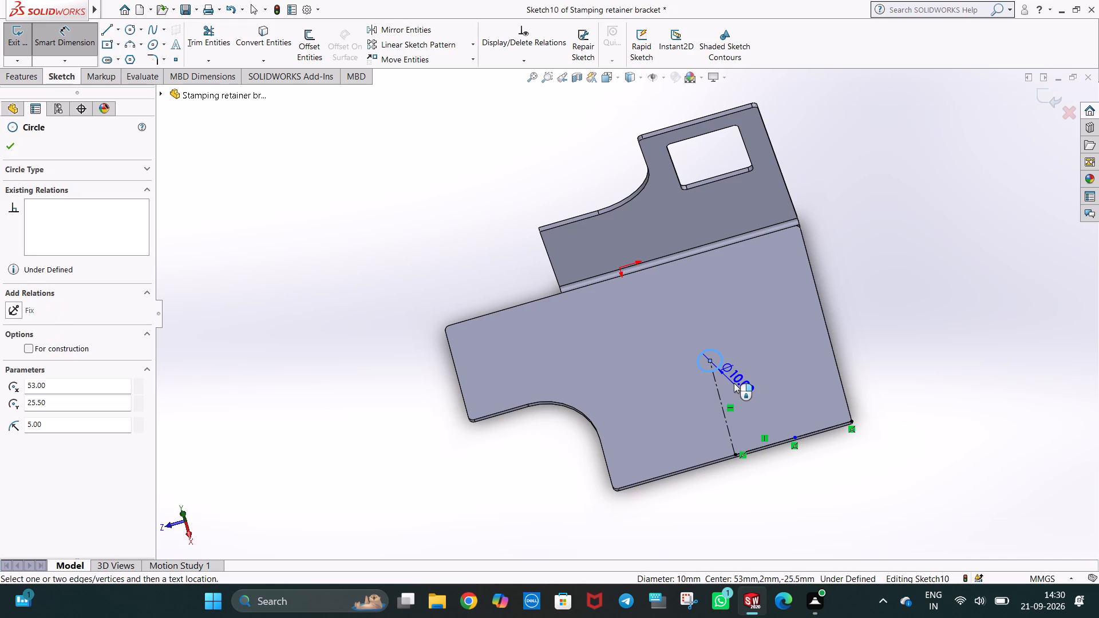
click(734, 383)
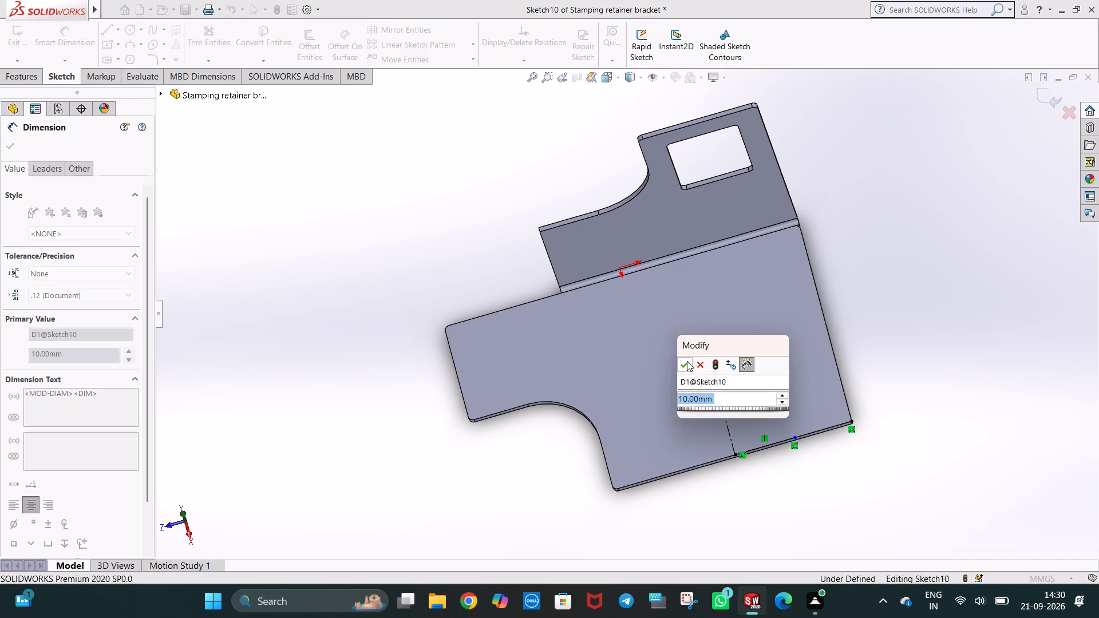
click(687, 361)
click(852, 243)
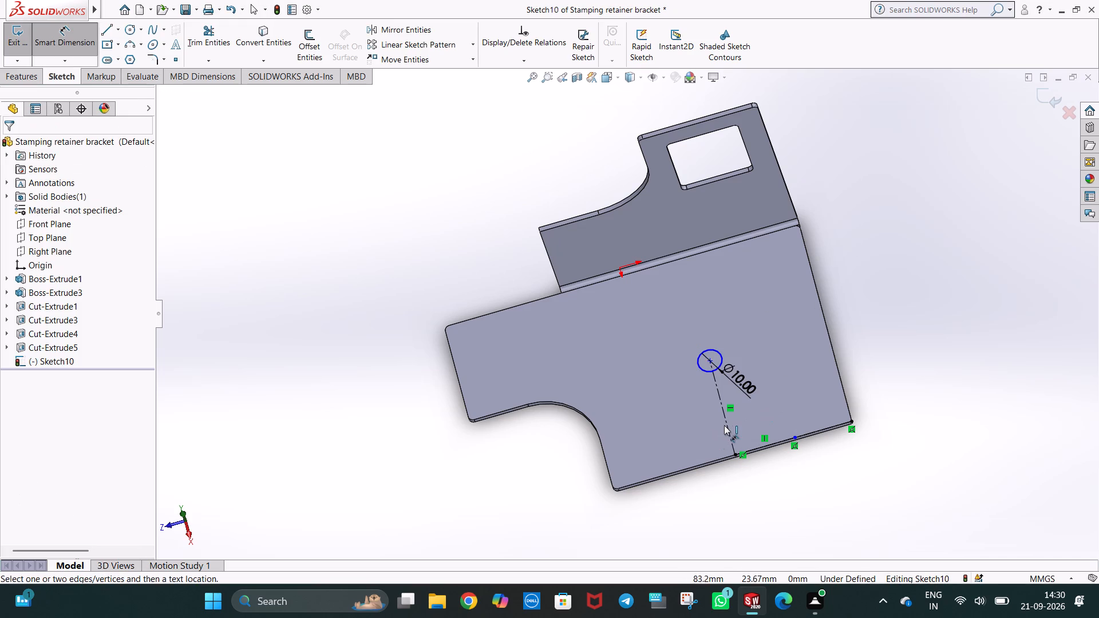
click(726, 425)
click(702, 433)
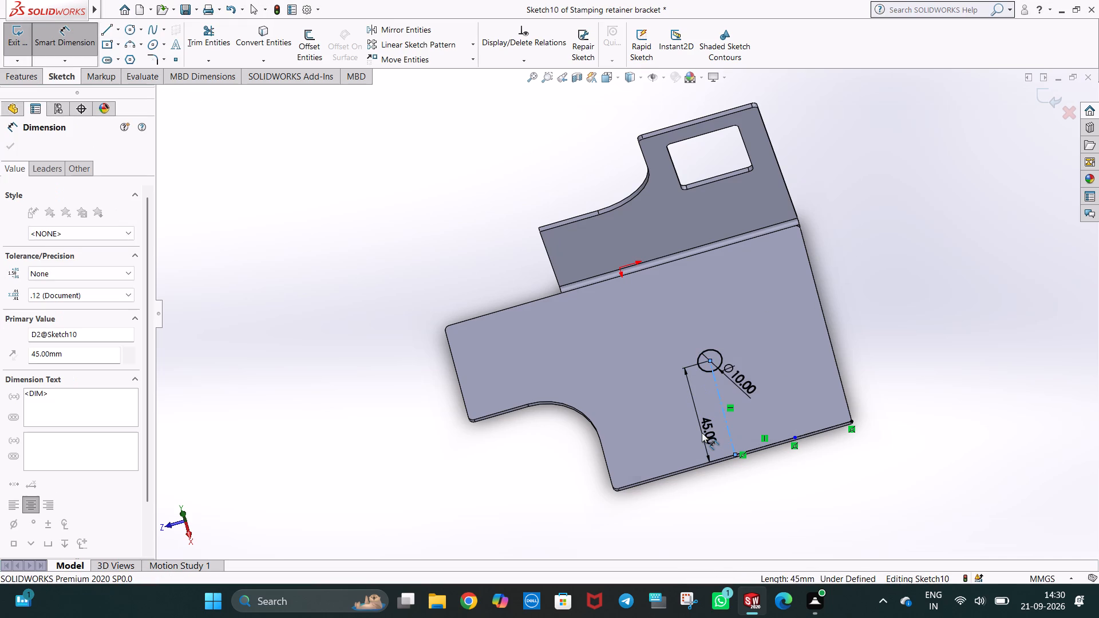
click(651, 413)
click(932, 272)
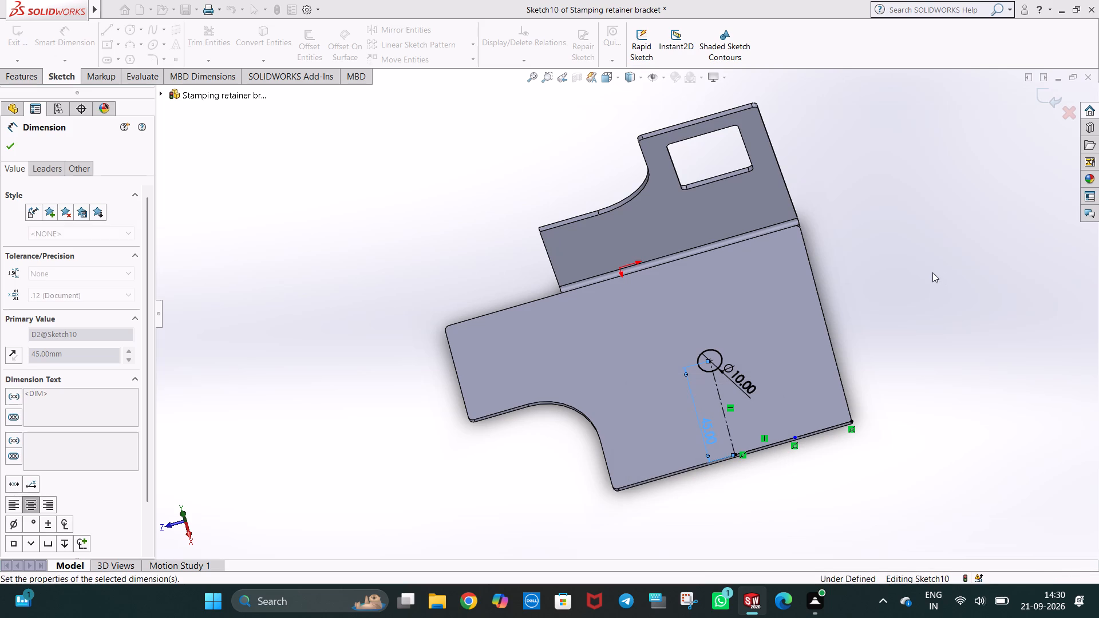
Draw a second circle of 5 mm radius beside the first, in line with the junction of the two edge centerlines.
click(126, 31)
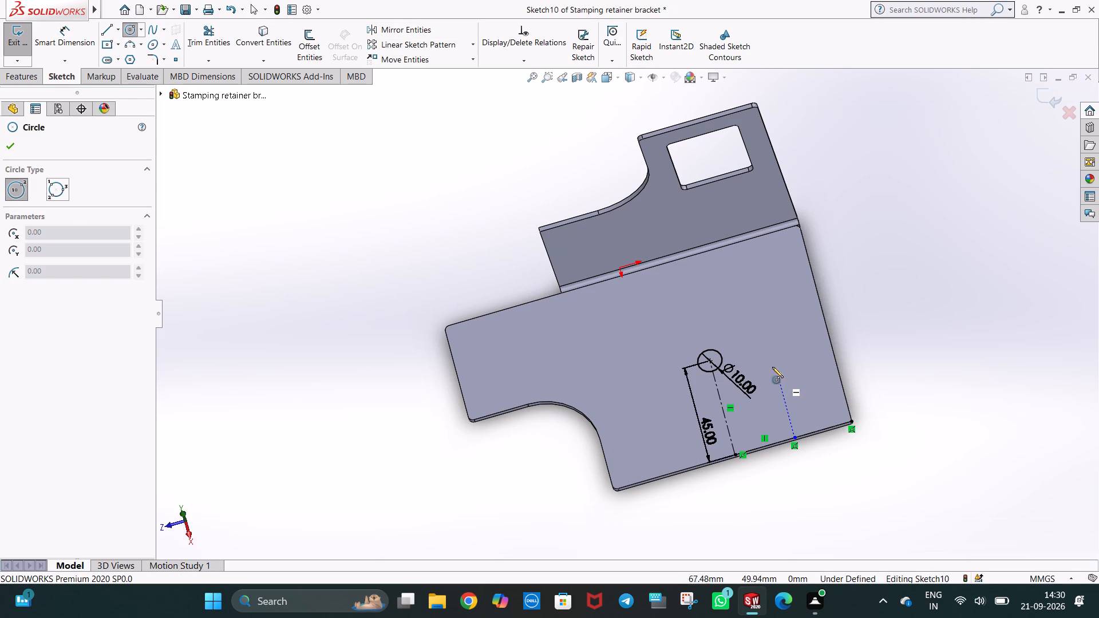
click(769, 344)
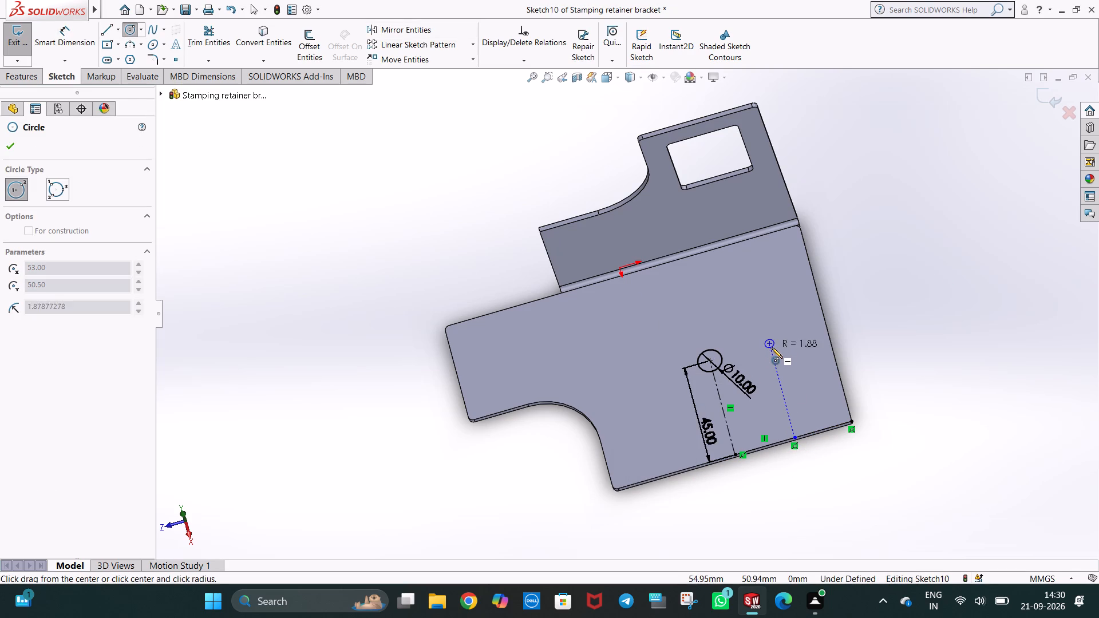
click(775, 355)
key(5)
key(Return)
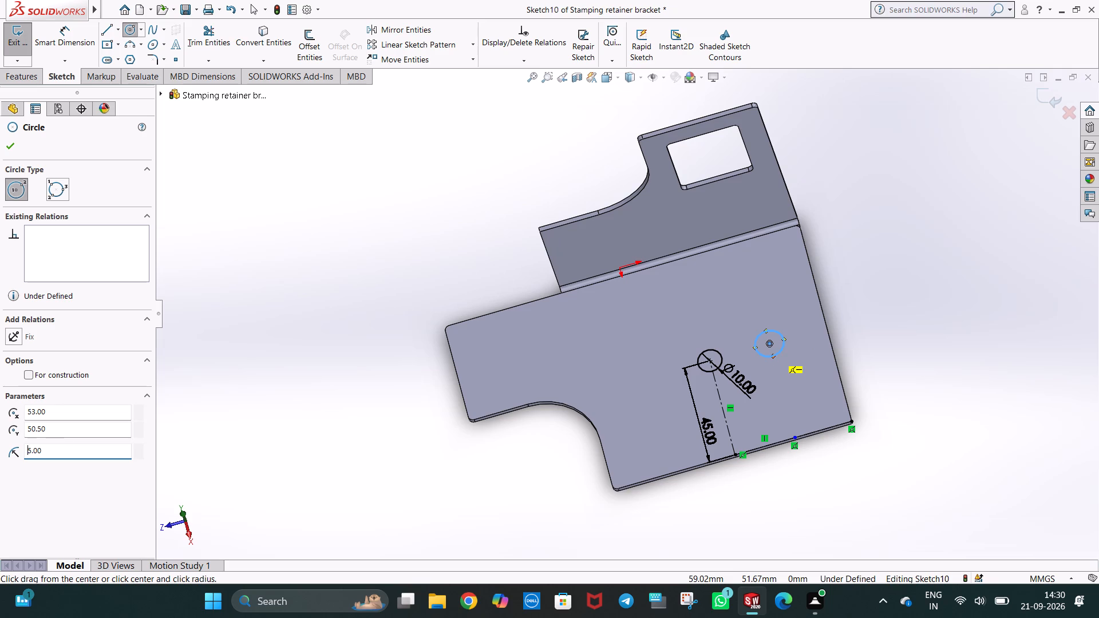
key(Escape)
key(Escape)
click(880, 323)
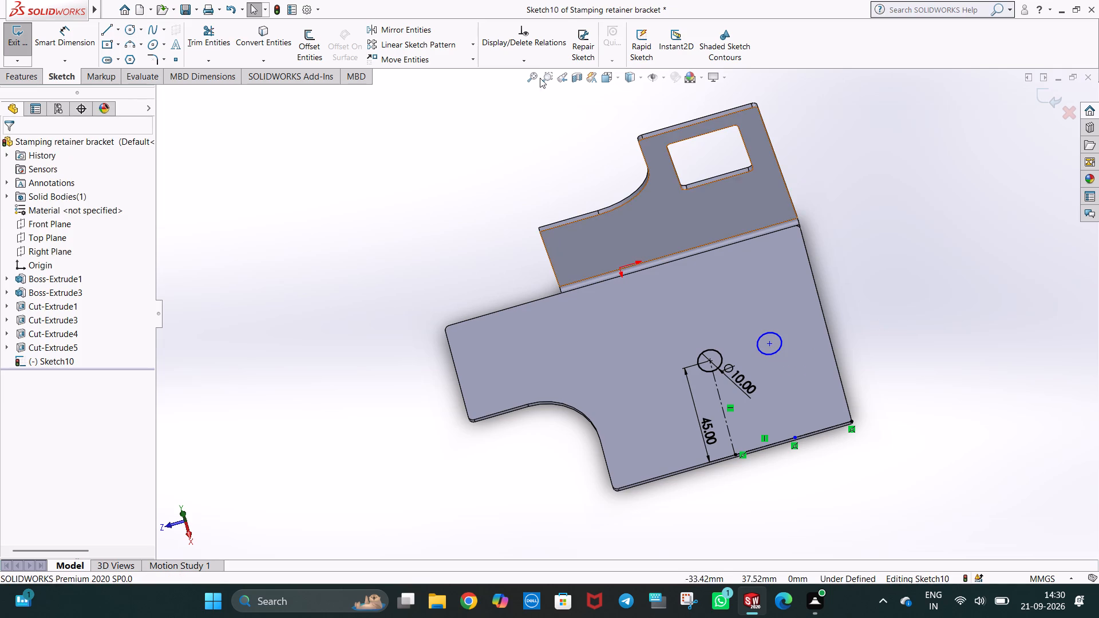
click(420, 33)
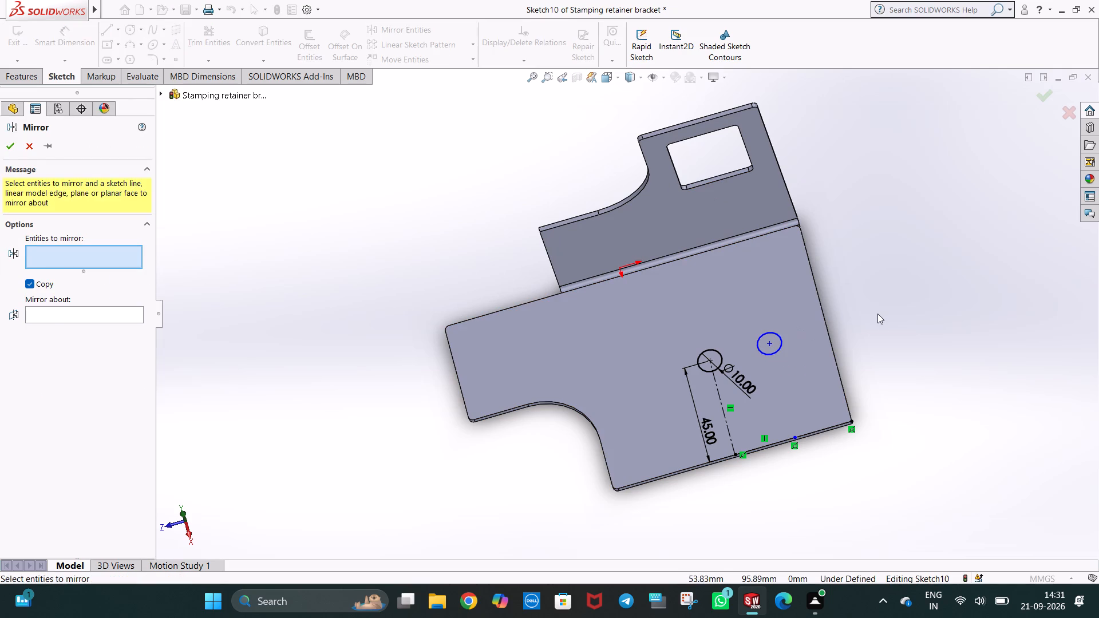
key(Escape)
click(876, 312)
Dimension the edge centerline that starts at the plate corner and set its length to 25 mm.
click(47, 32)
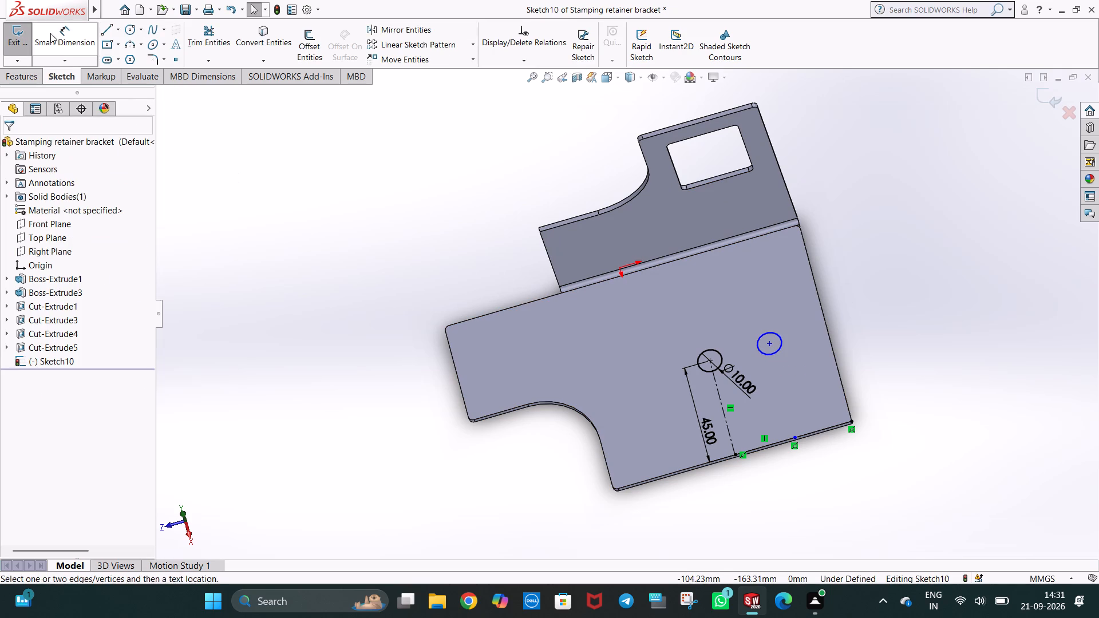
click(817, 430)
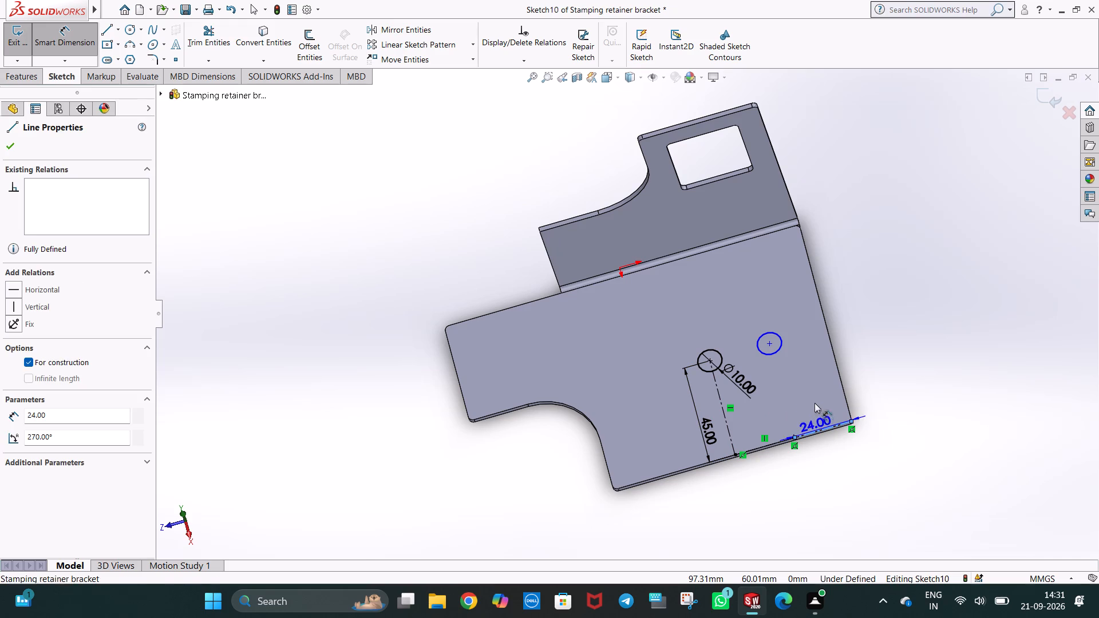
click(812, 395)
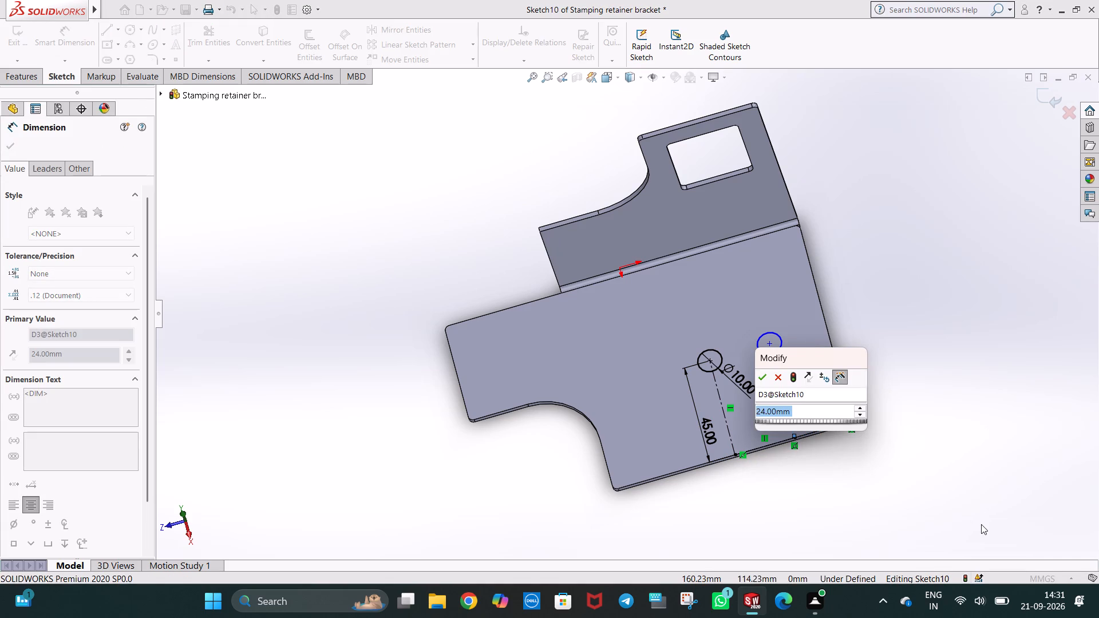
text(25)
key(Return)
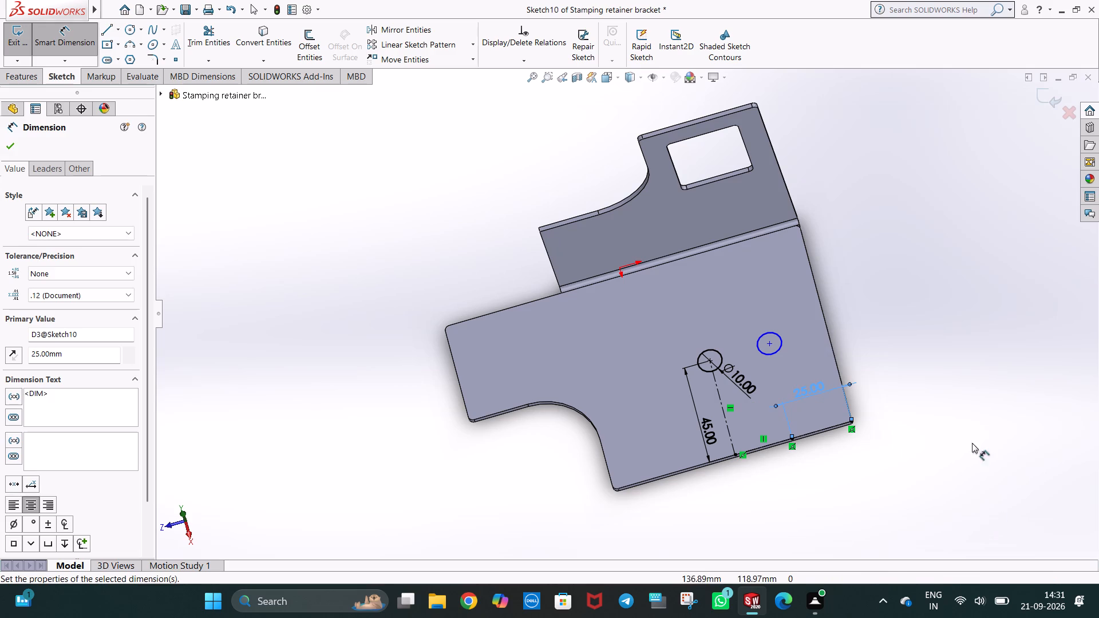
click(955, 395)
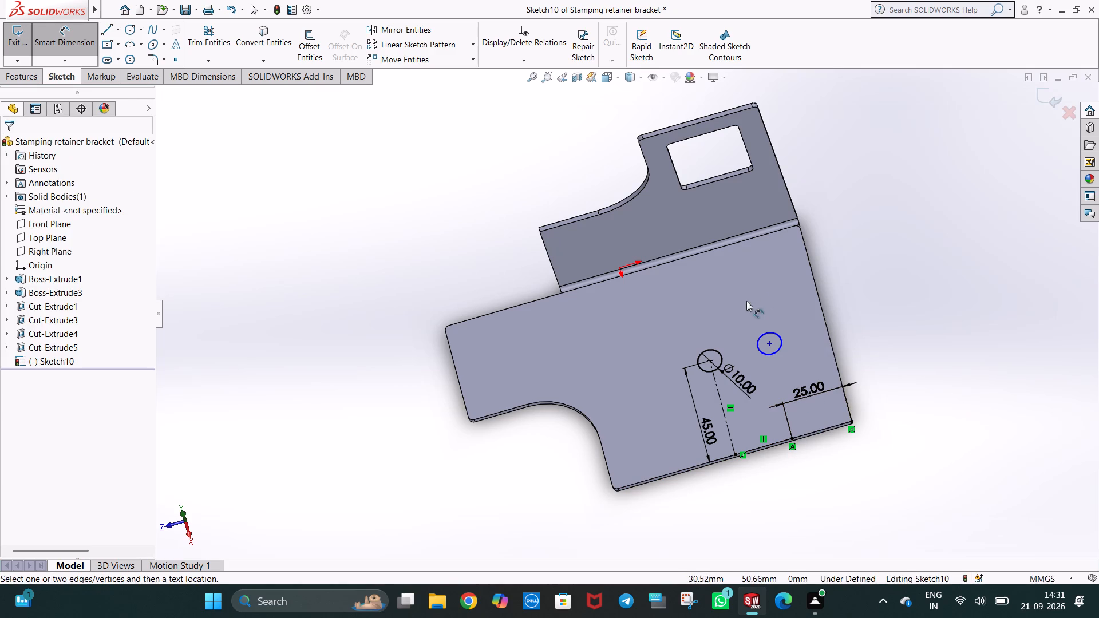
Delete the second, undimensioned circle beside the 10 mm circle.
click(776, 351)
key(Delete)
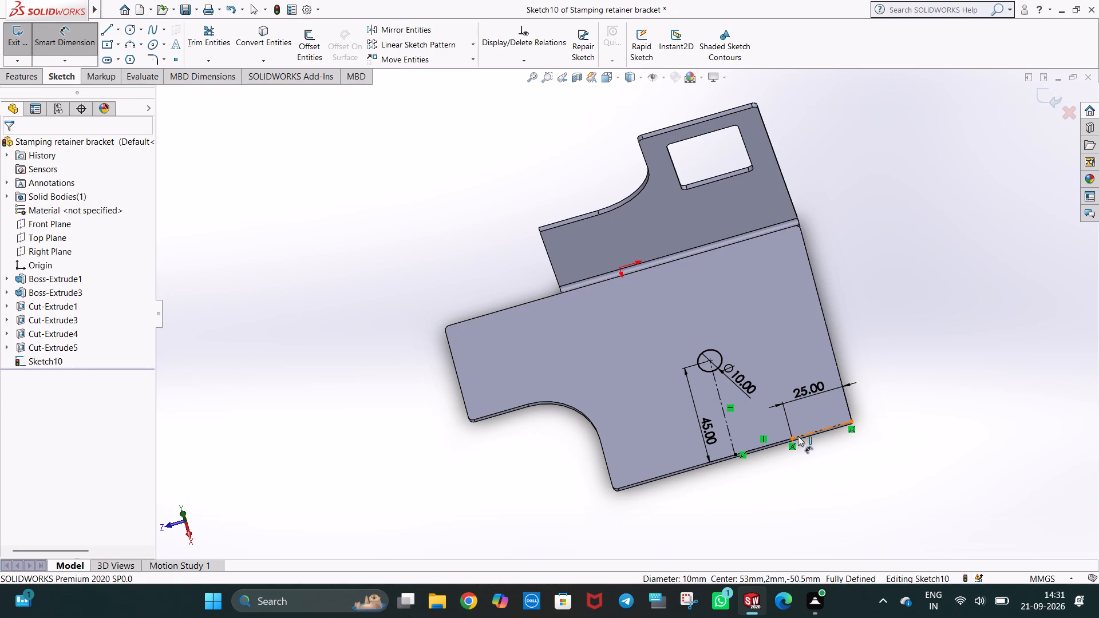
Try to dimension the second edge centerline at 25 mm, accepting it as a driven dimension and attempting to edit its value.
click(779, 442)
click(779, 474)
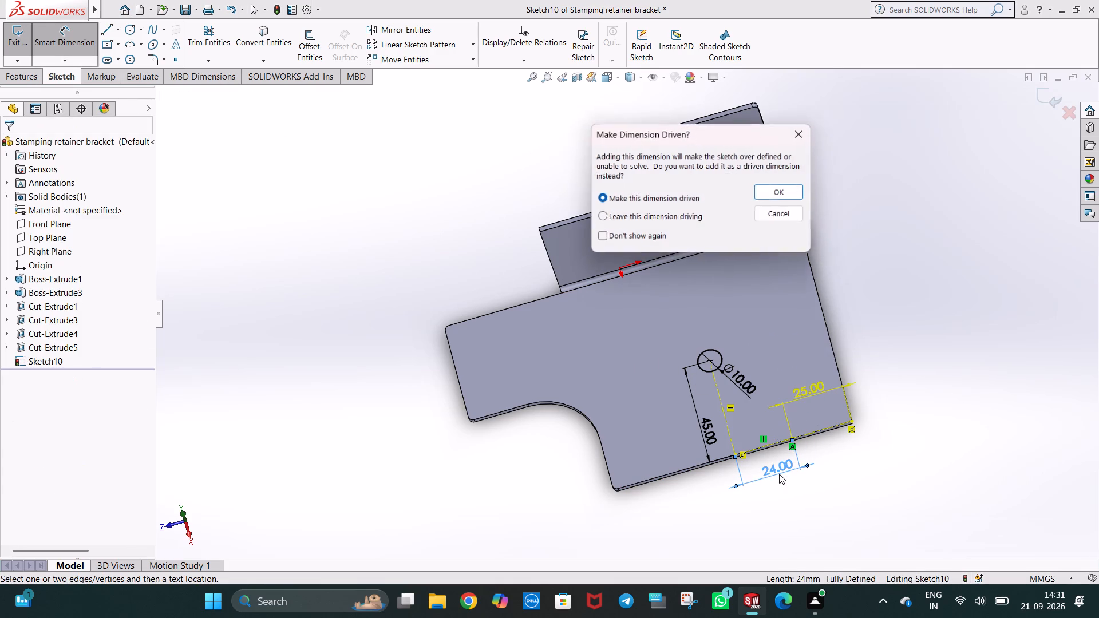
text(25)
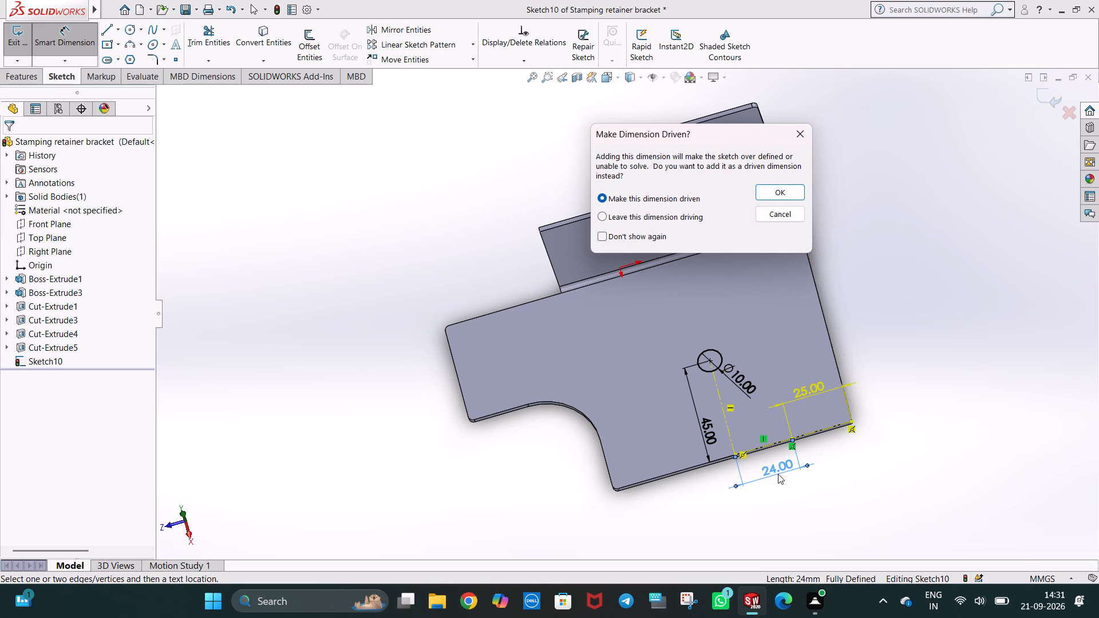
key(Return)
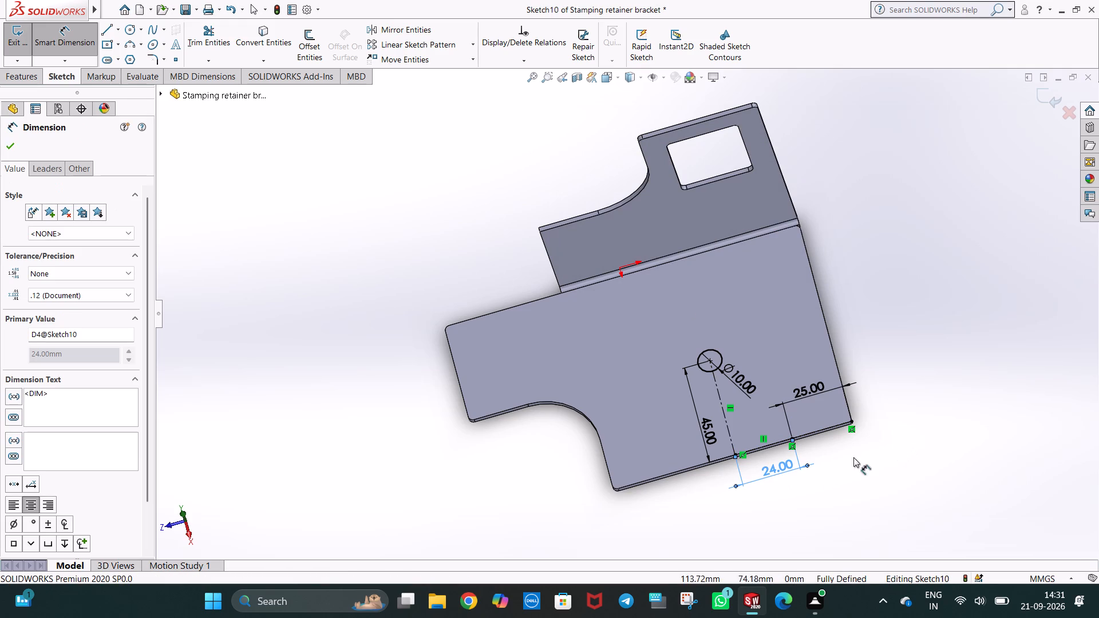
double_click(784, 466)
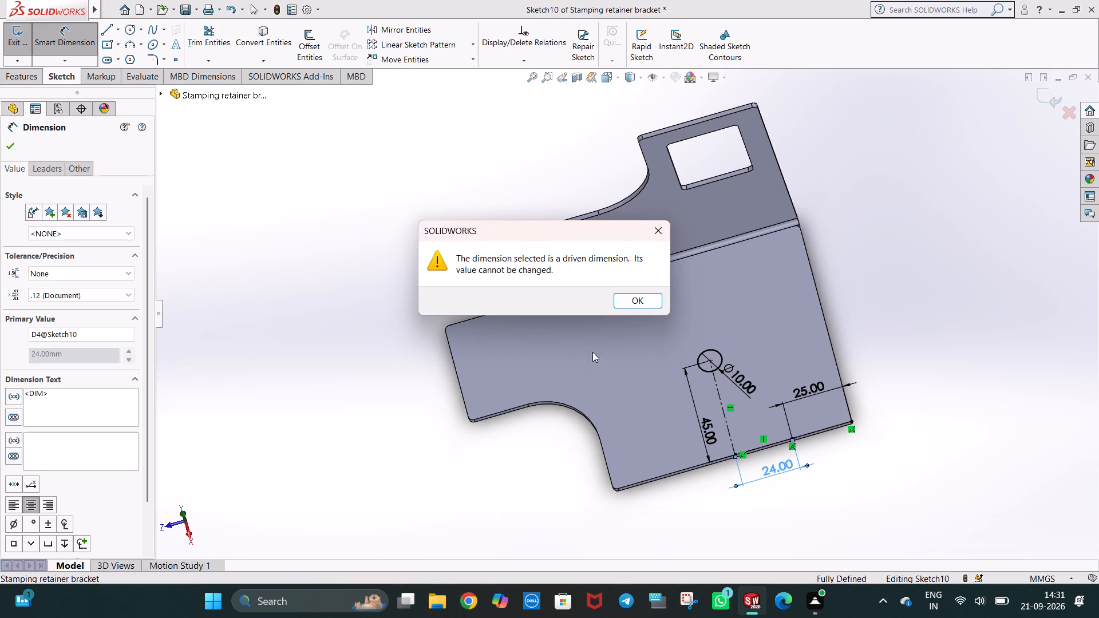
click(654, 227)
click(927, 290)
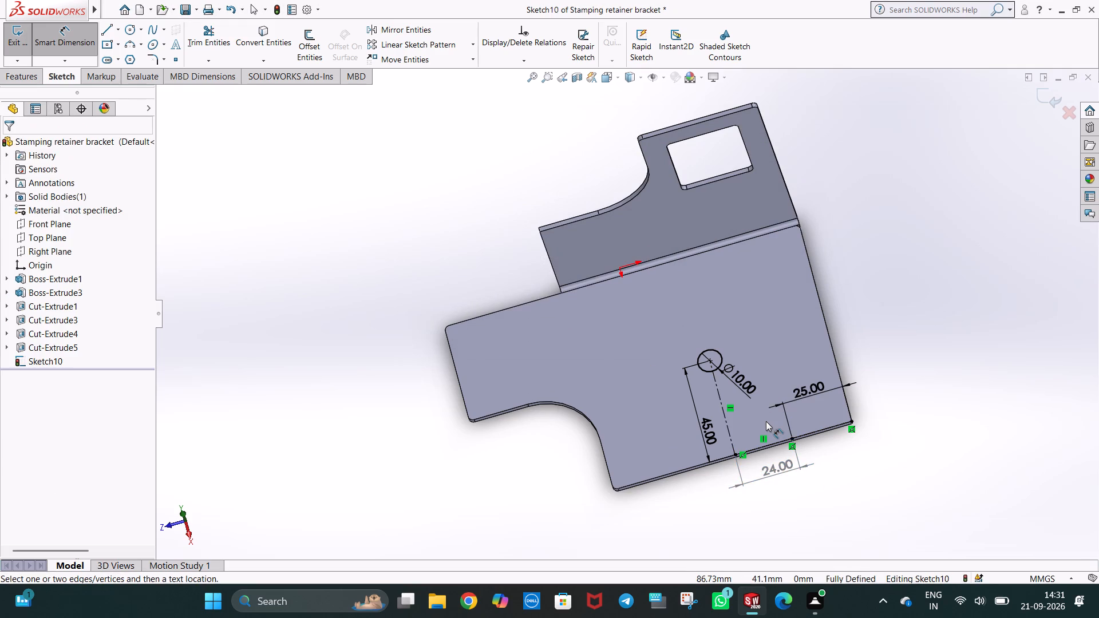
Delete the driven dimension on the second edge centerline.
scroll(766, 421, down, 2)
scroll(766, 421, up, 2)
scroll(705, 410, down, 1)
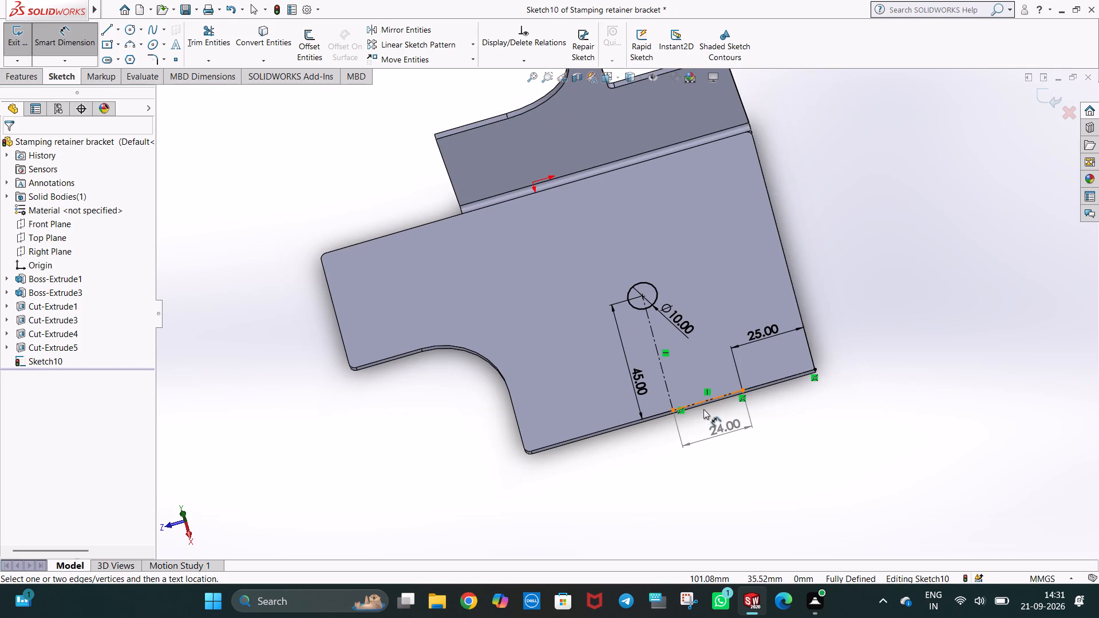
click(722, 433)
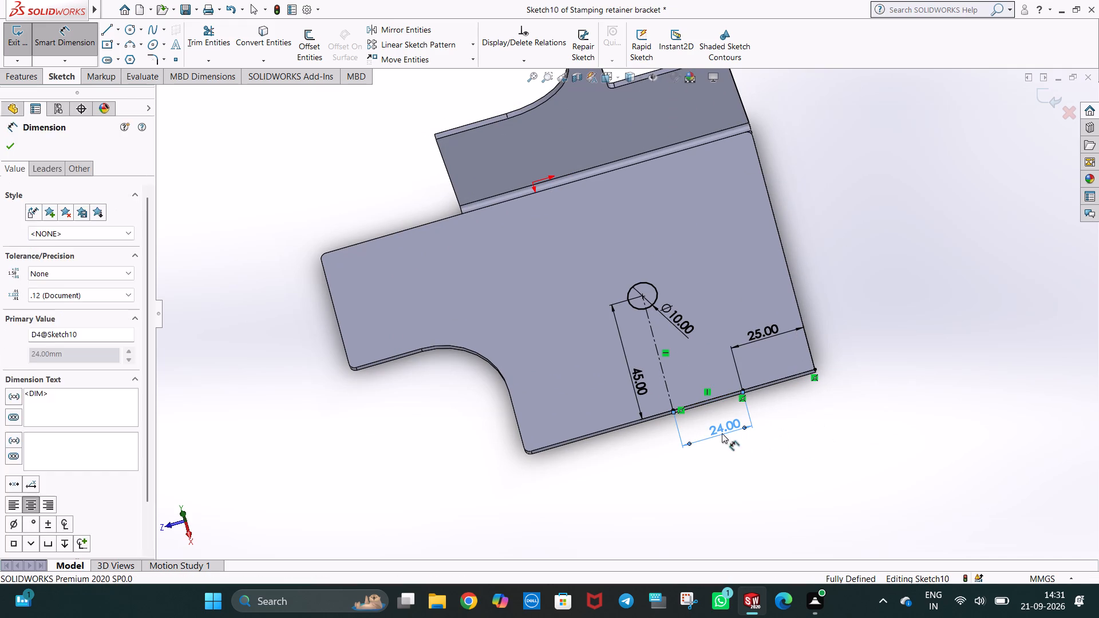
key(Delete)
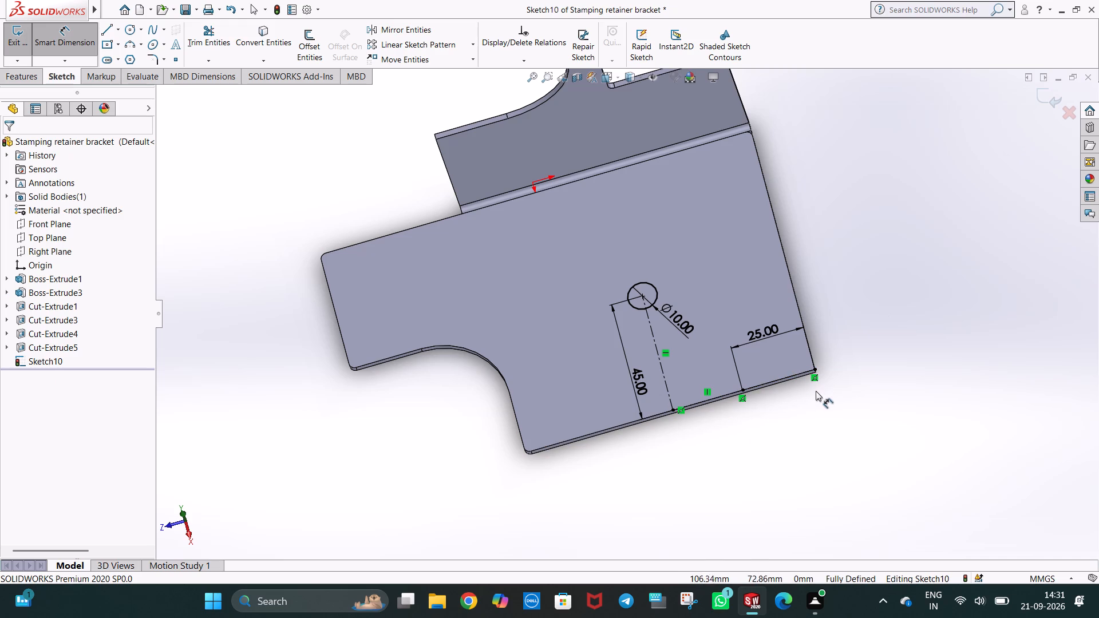
Dimension between the hole's centerline and the end of the 25 mm edge segment, accepting it as a driven dimension.
scroll(815, 389, down, 1)
middle_drag(813, 387, 813, 378)
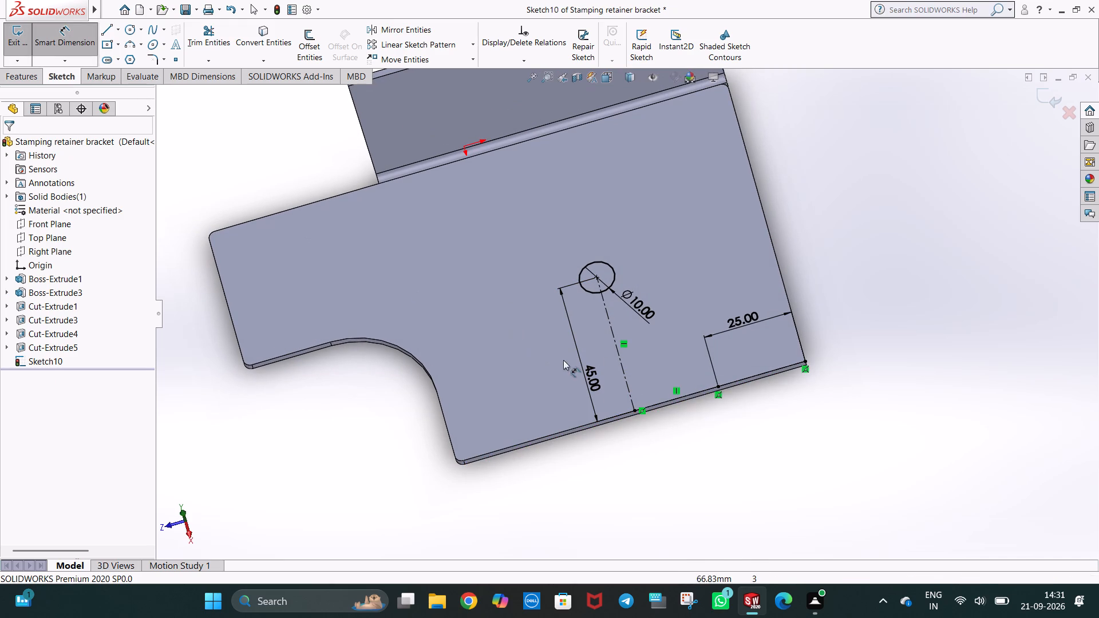
click(631, 390)
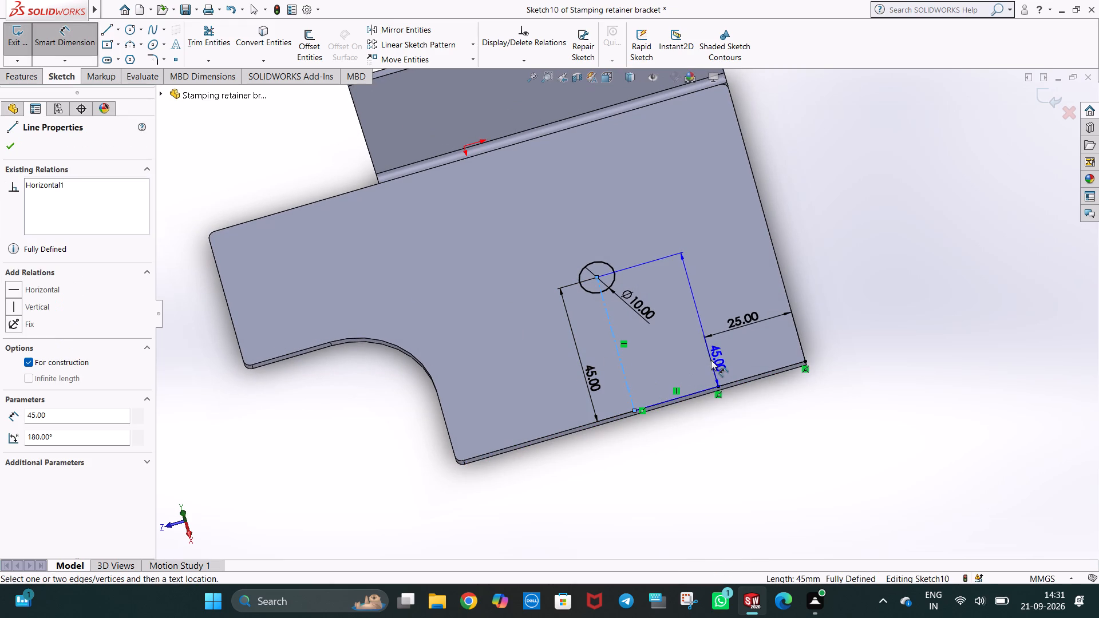
click(718, 388)
double_click(668, 375)
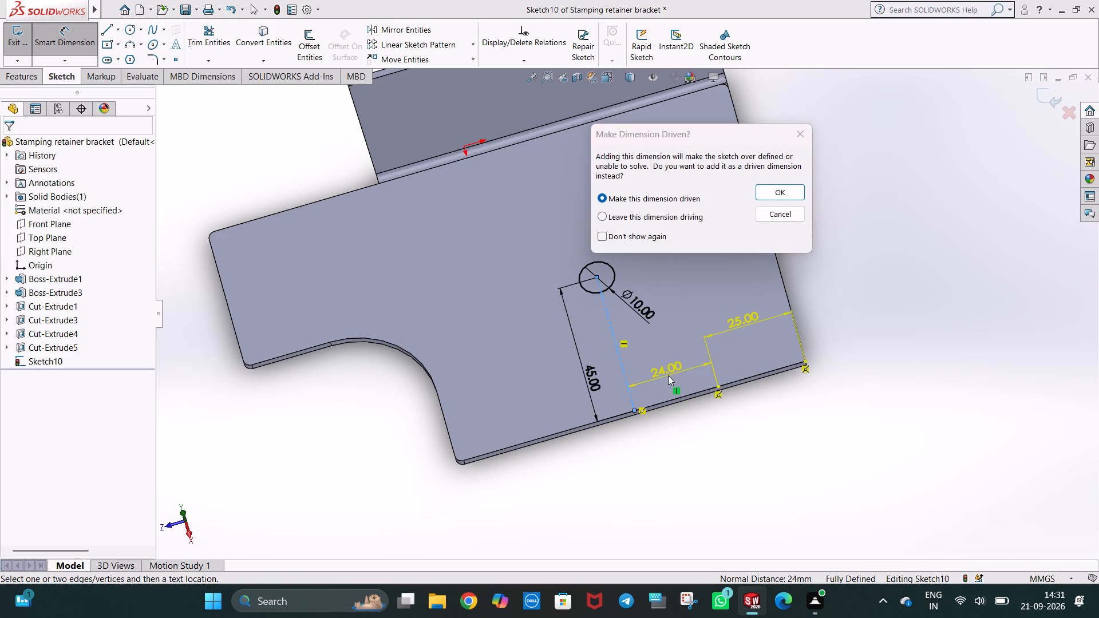
click(766, 192)
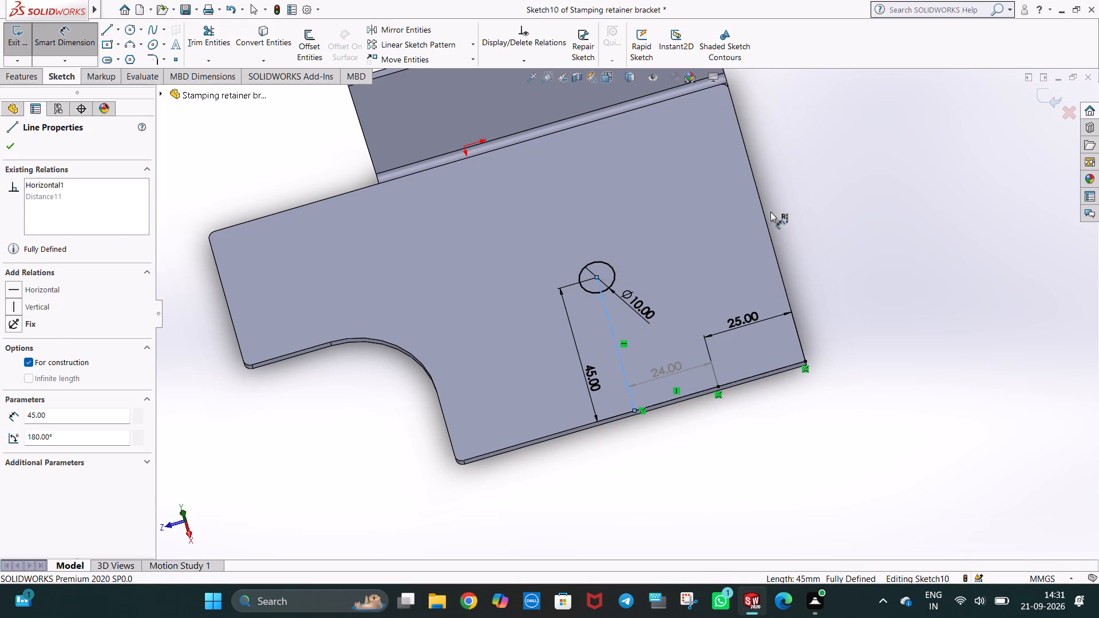
click(770, 212)
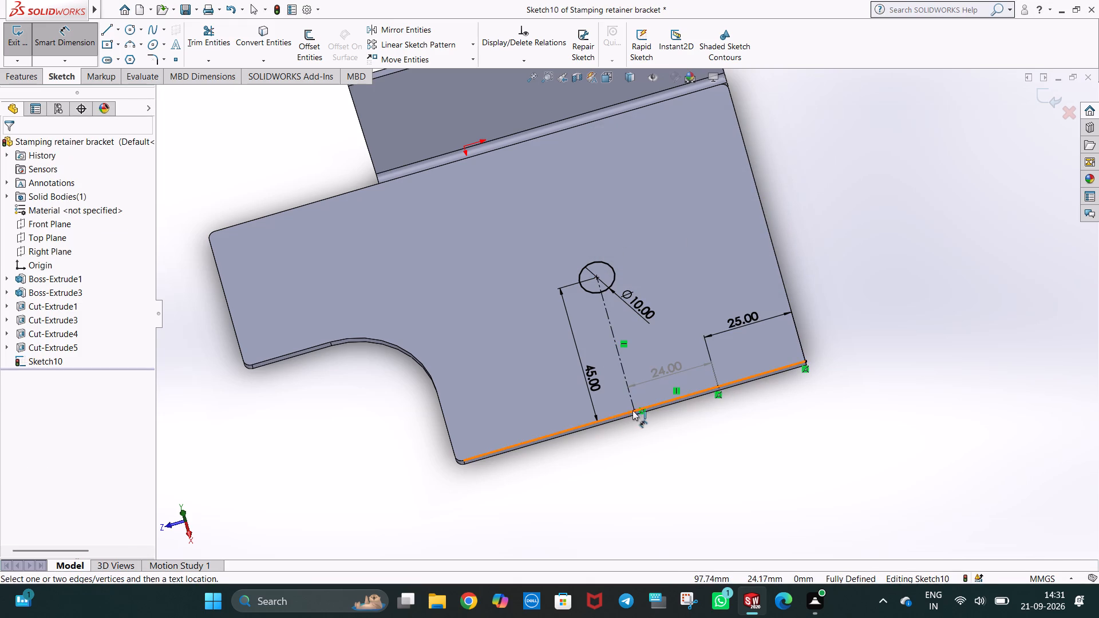
Delete the 45 mm dimension on the centerline running from the plate edge to the hole.
click(572, 336)
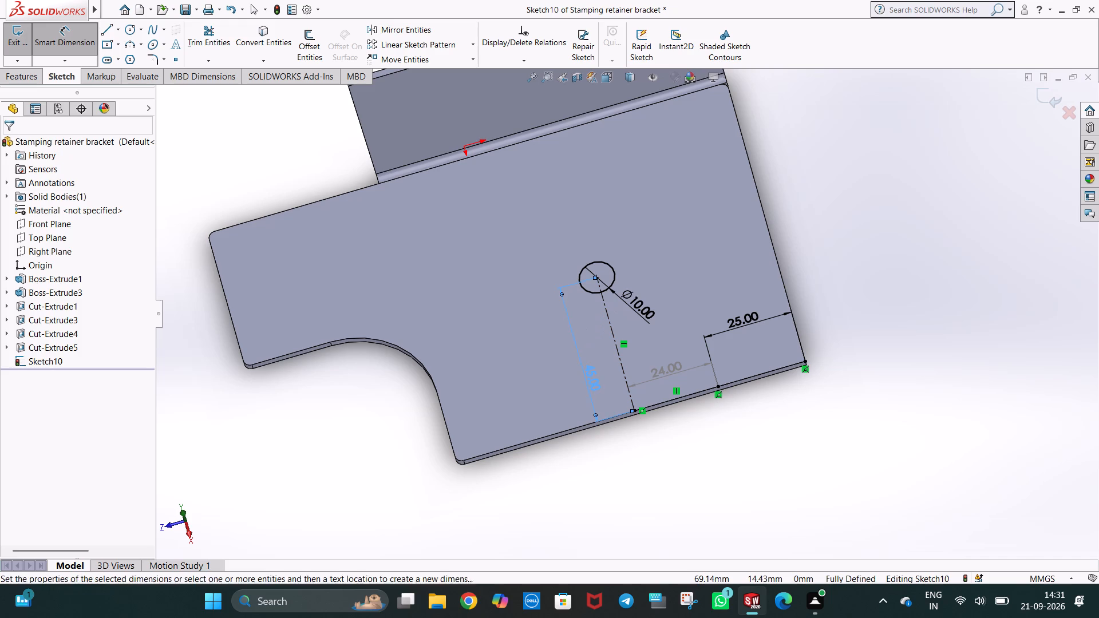
key(Delete)
click(916, 205)
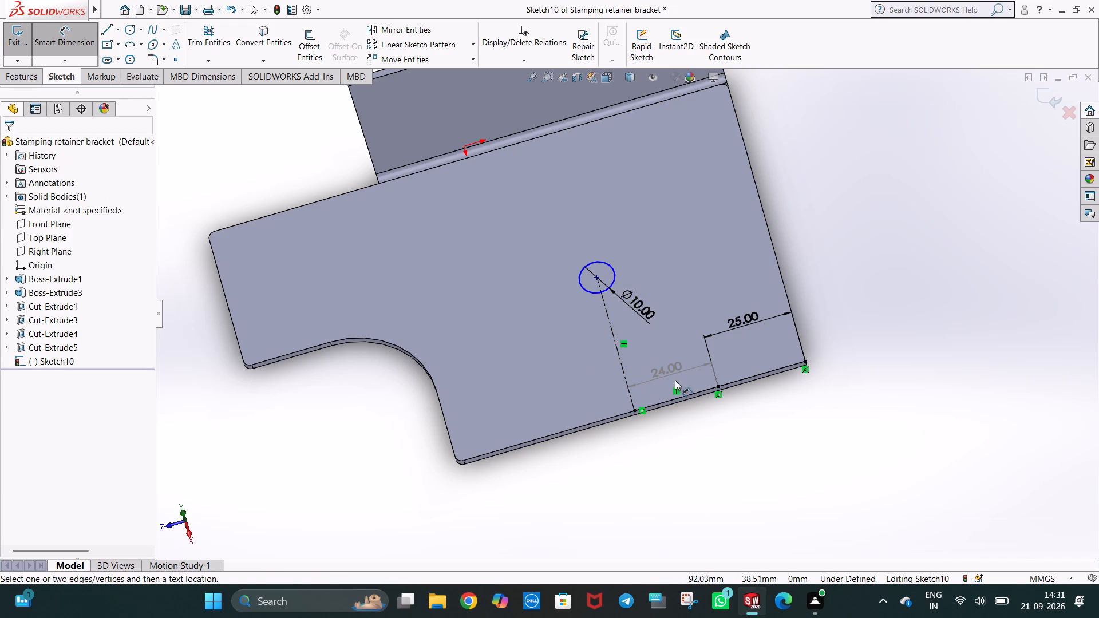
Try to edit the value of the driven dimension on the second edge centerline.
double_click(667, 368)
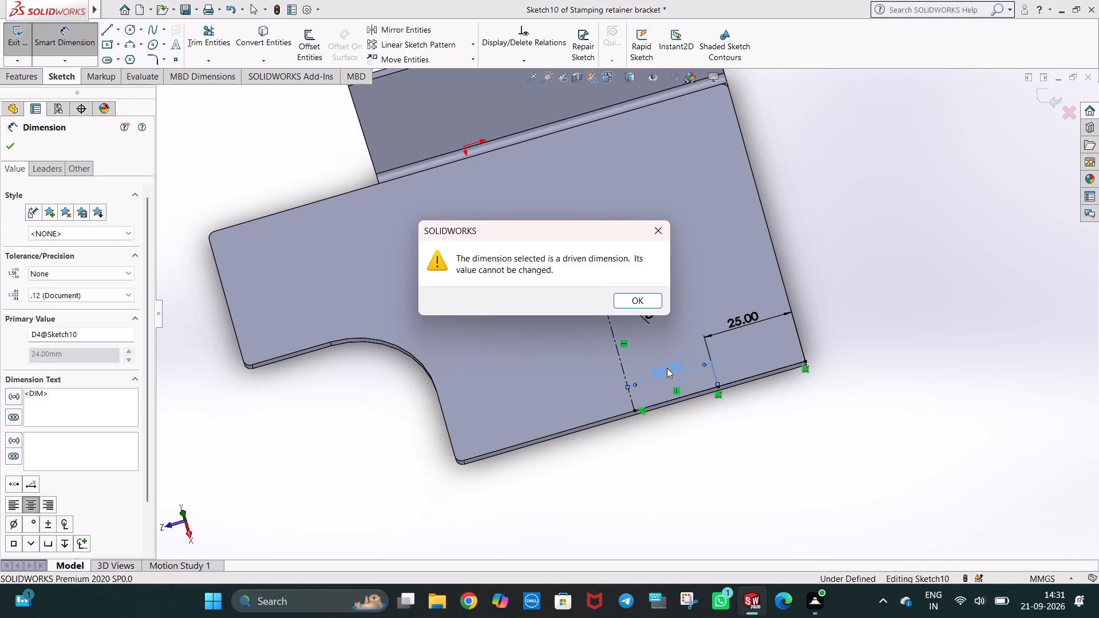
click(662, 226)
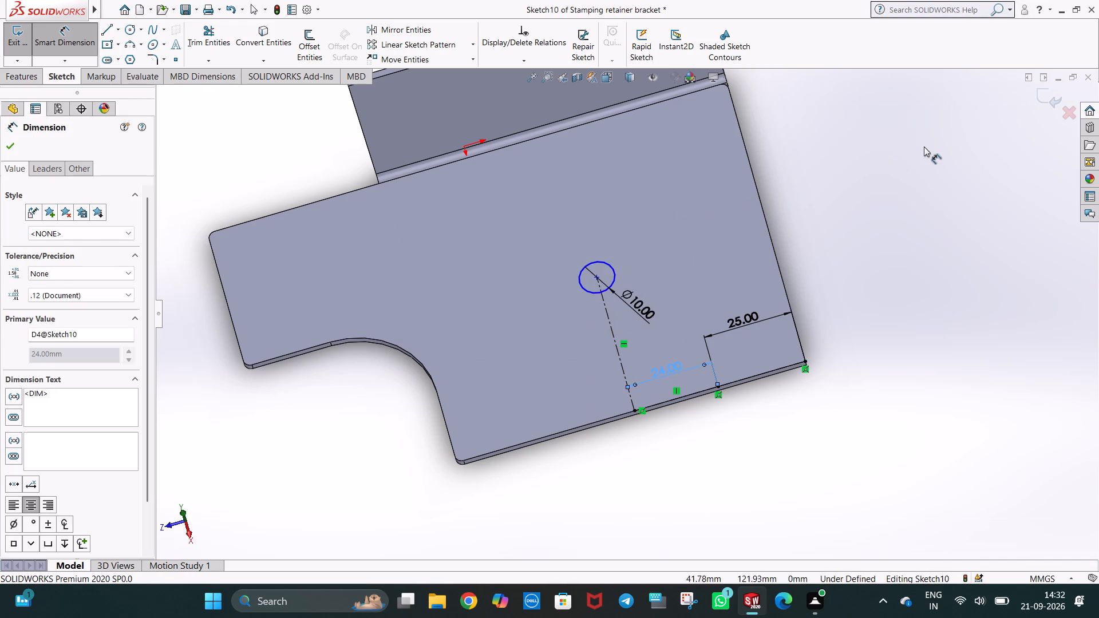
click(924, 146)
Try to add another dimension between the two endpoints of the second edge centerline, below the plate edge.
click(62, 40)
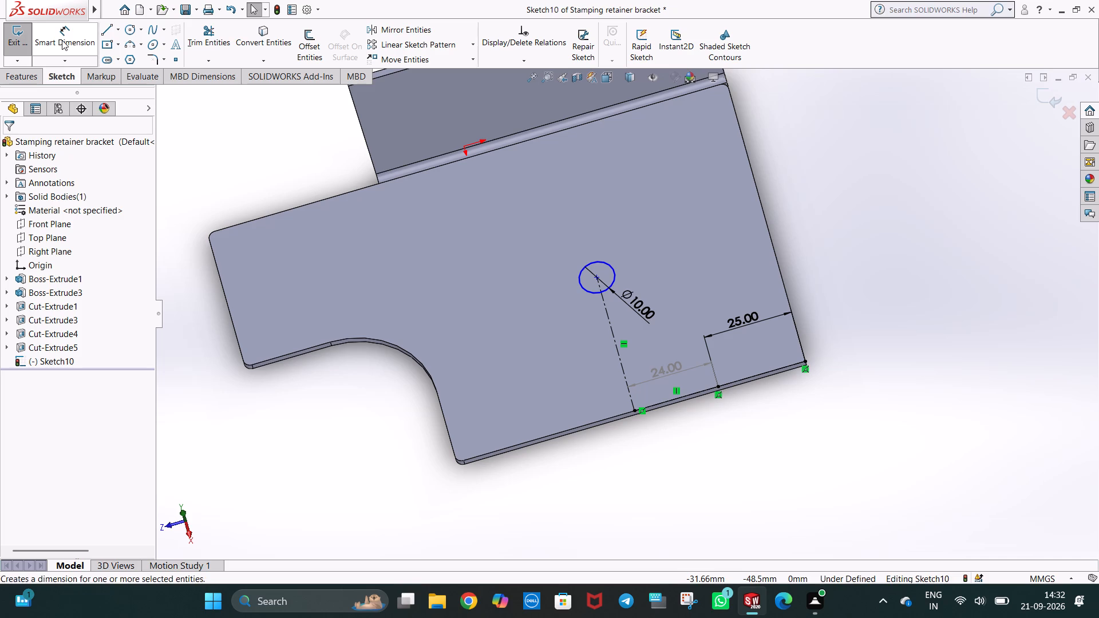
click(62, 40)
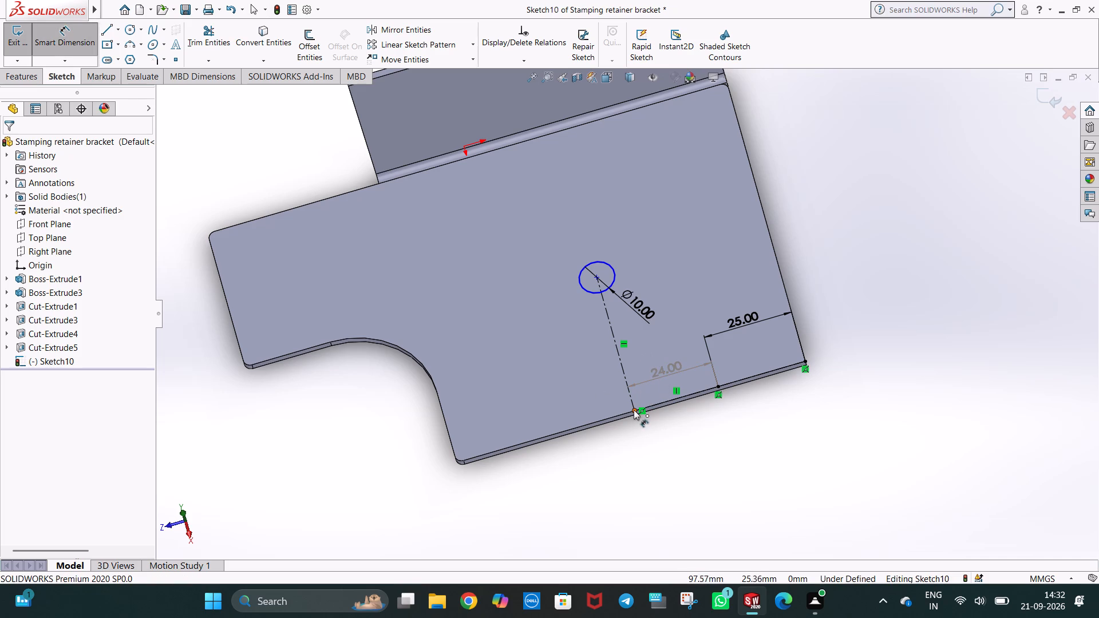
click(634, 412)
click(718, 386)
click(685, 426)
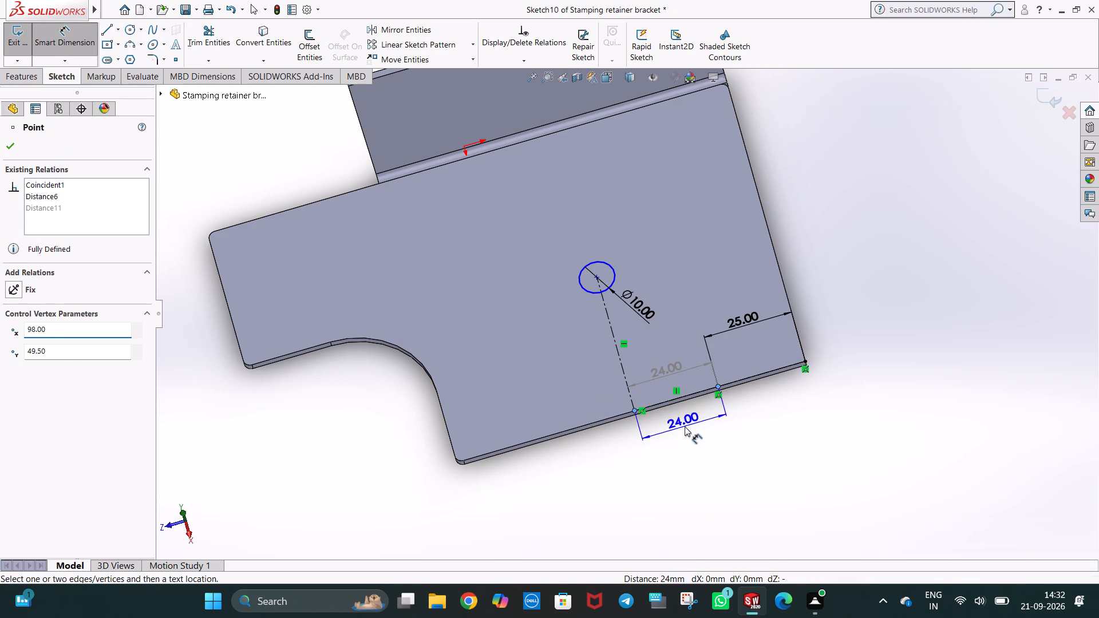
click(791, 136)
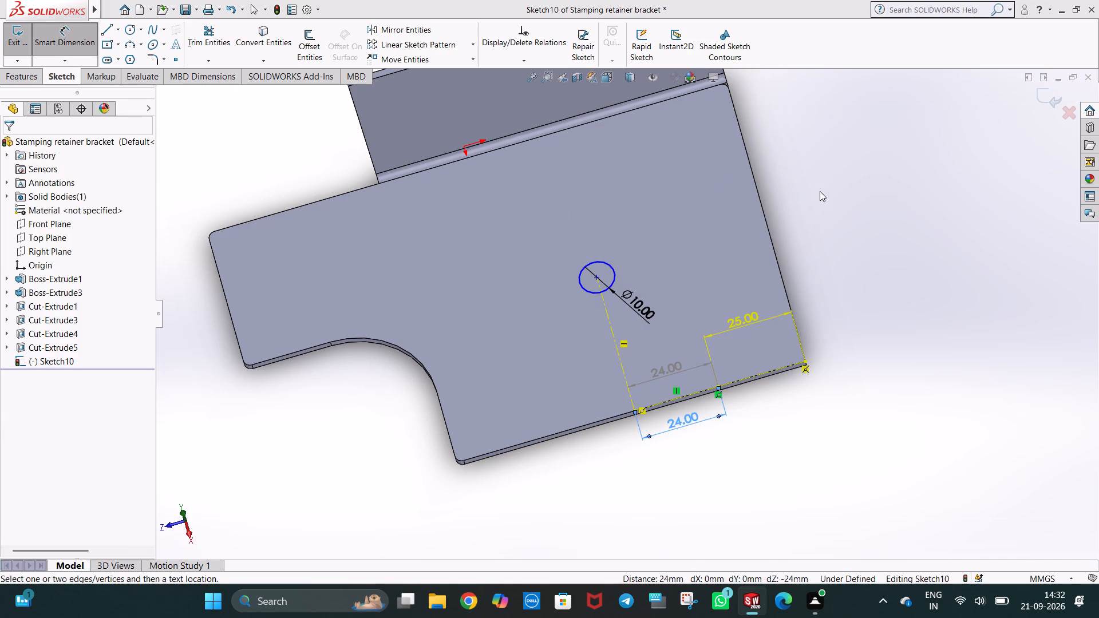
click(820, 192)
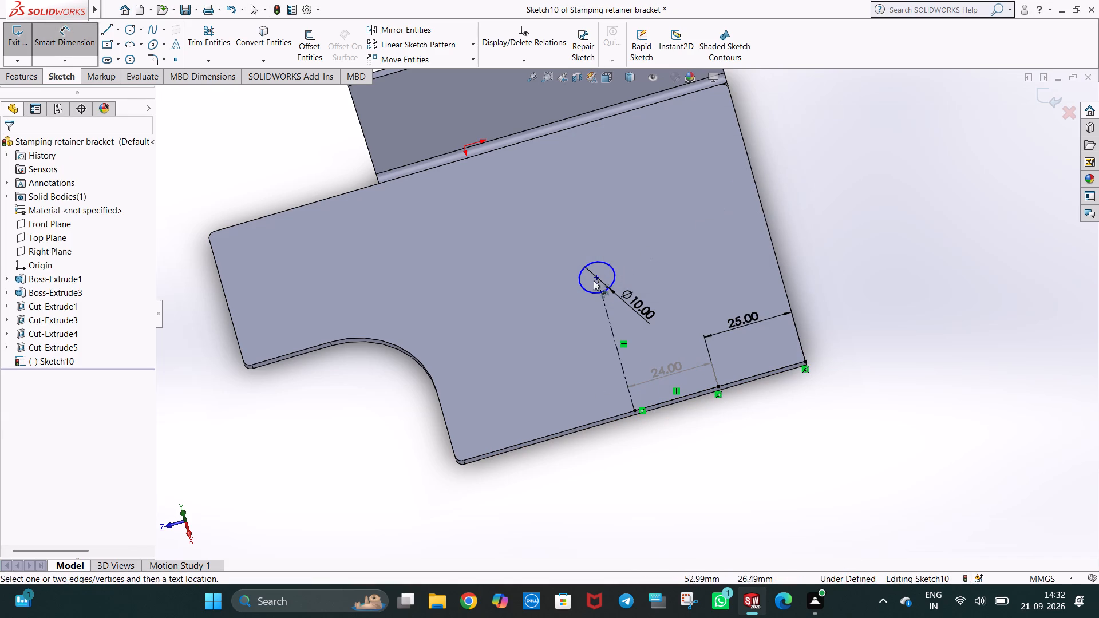
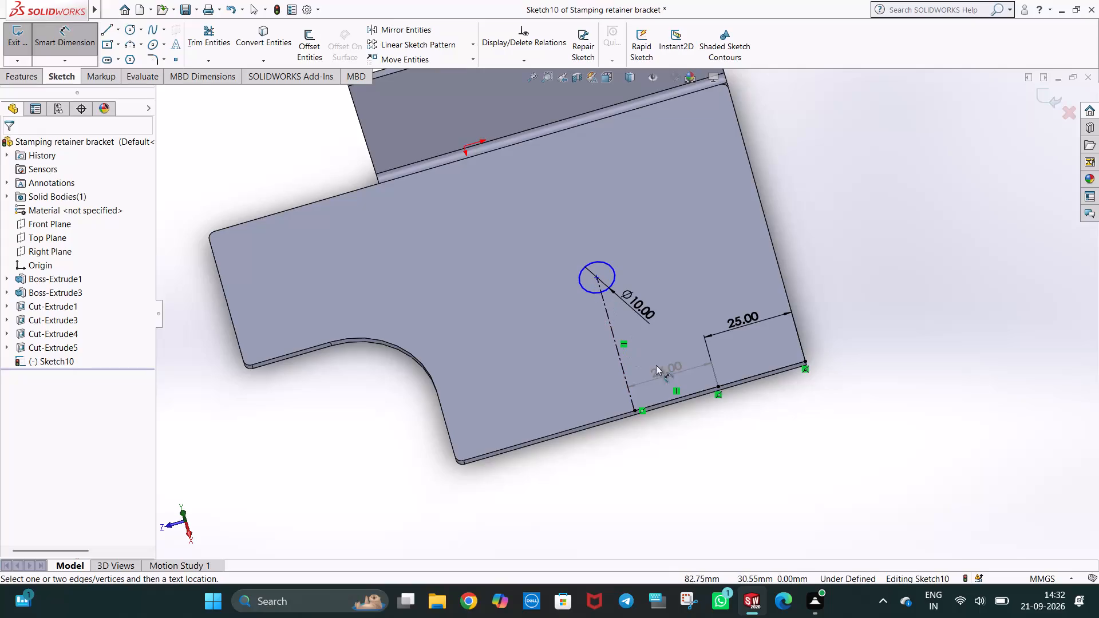
Undo the recent sketch edits back to the bare centerlines, before the hole circle and all of the sketch dimensions were added.
click(877, 339)
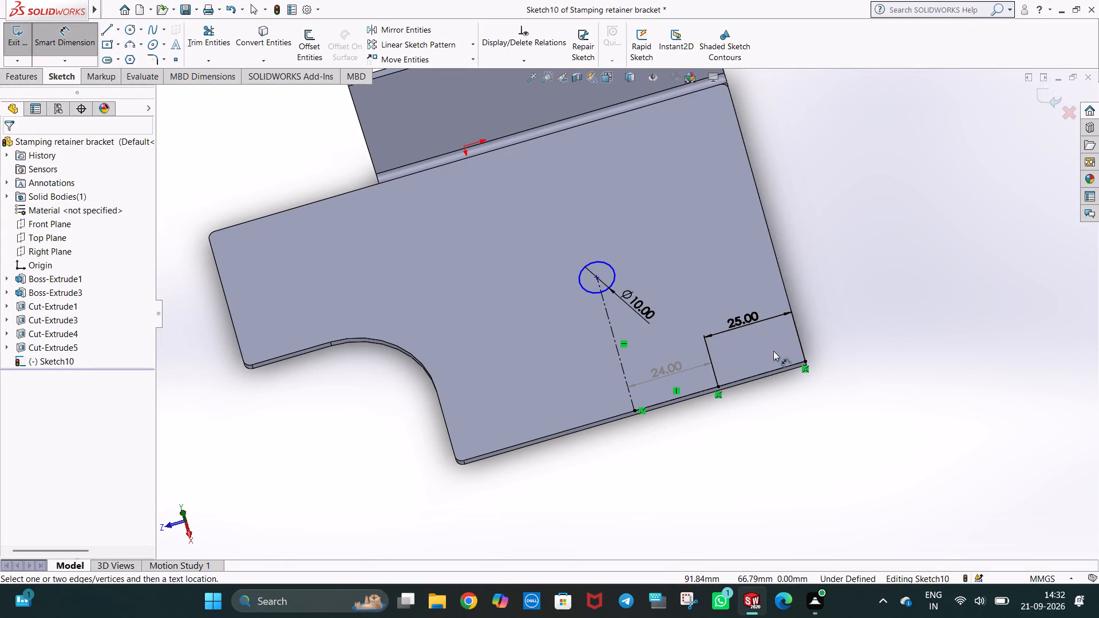
key(ctrl+z)
key(ctrl+z)
key(ctrl+z)
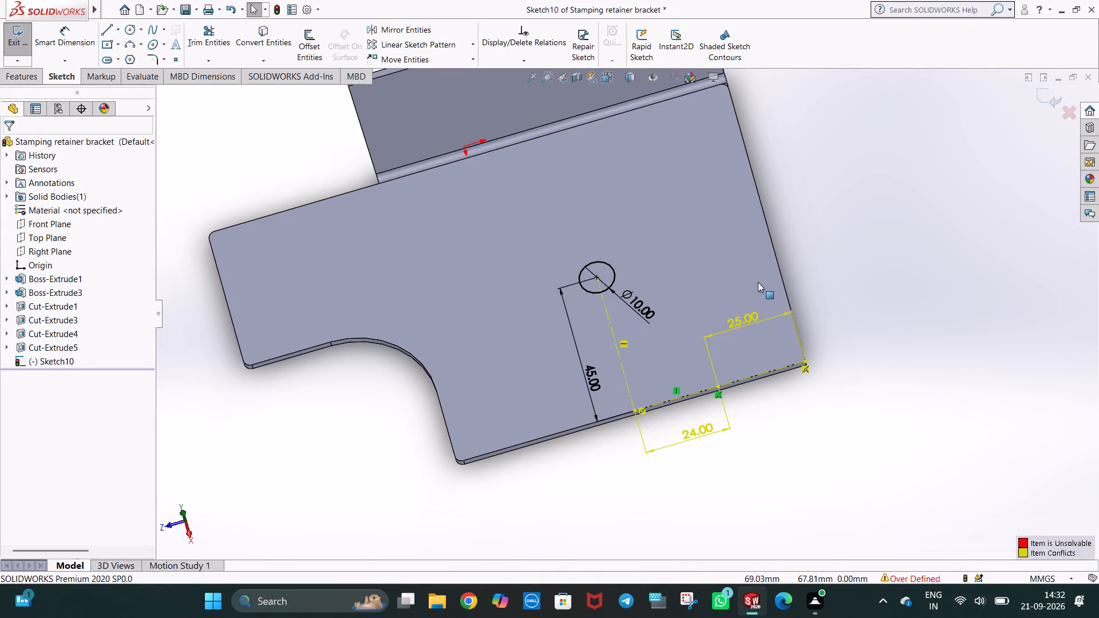
key(ctrl+z)
key(ctrl+z)
key(ctrl+z)
key(ctrl+z)
key(ctrl+z)
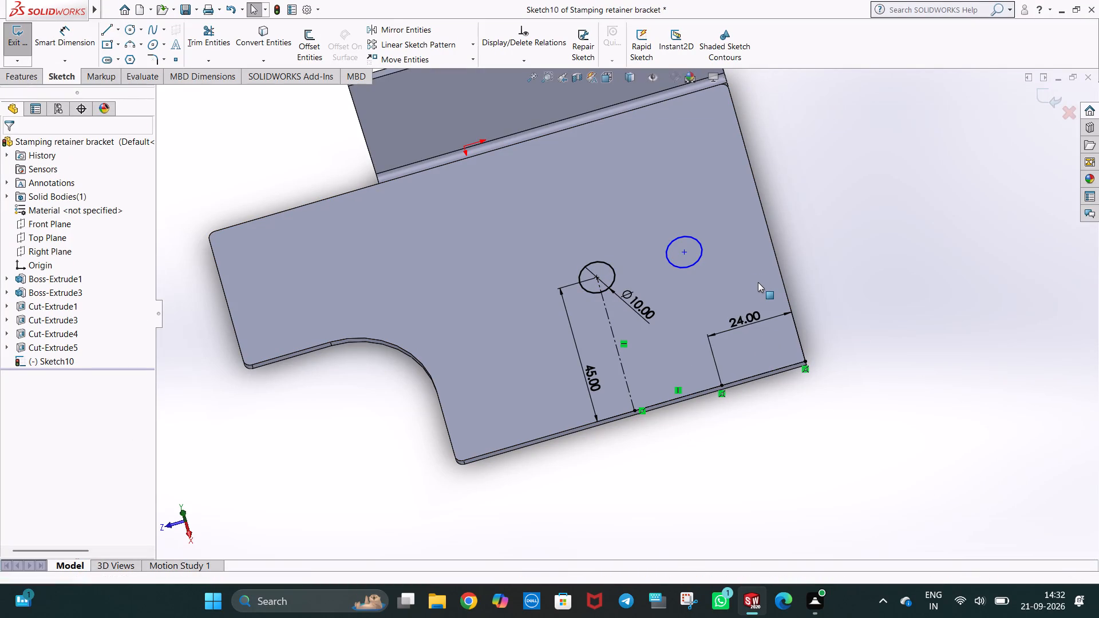
key(ctrl+z)
key(ctrl+z)
key(ctrl+z)
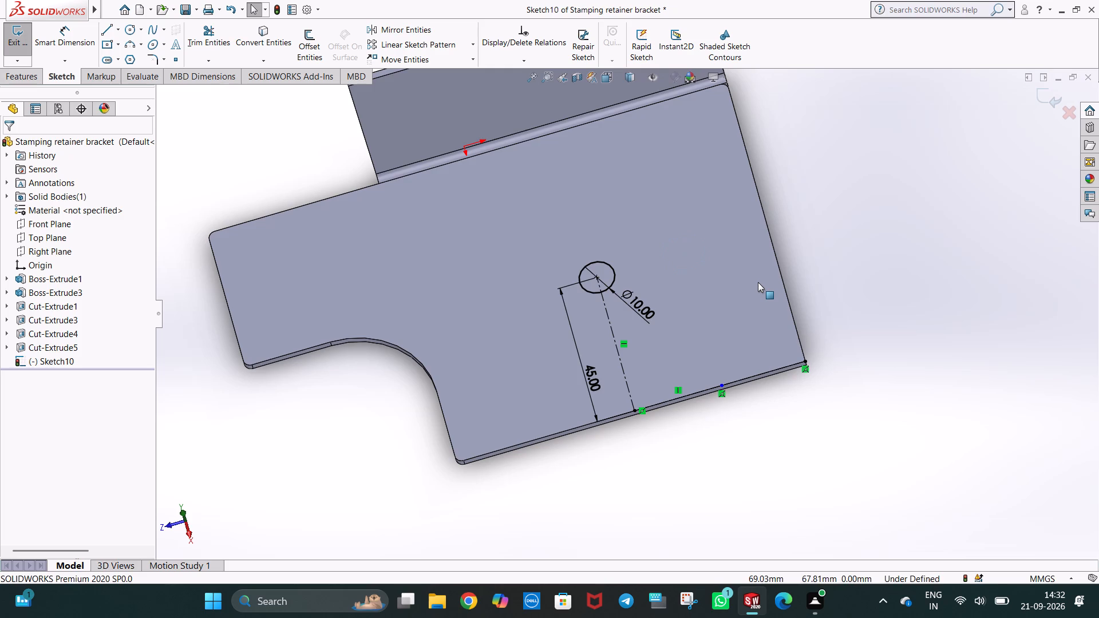
key(ctrl+z)
key(ctrl+z)
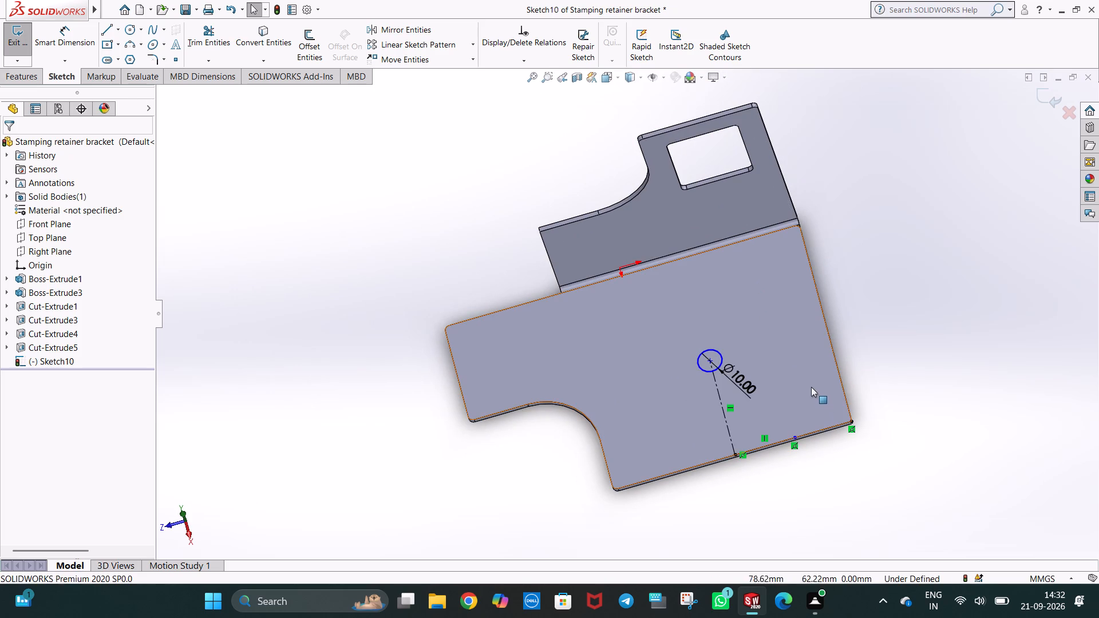
key(ctrl+z)
key(ctrl+z)
key(ctrl+z)
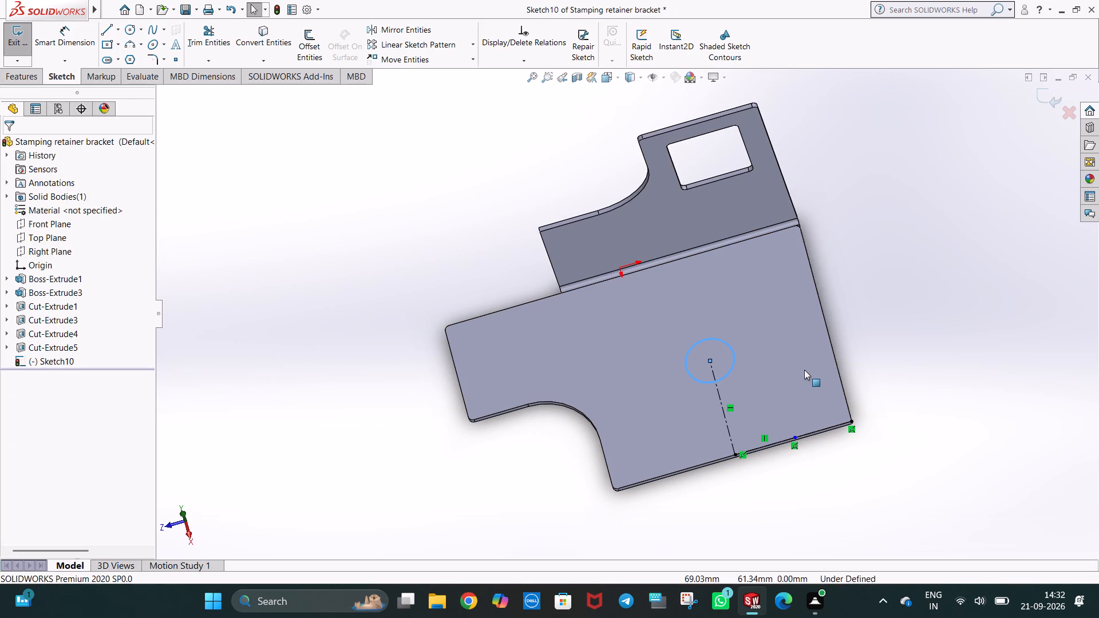
key(ctrl+z)
key(ctrl+z)
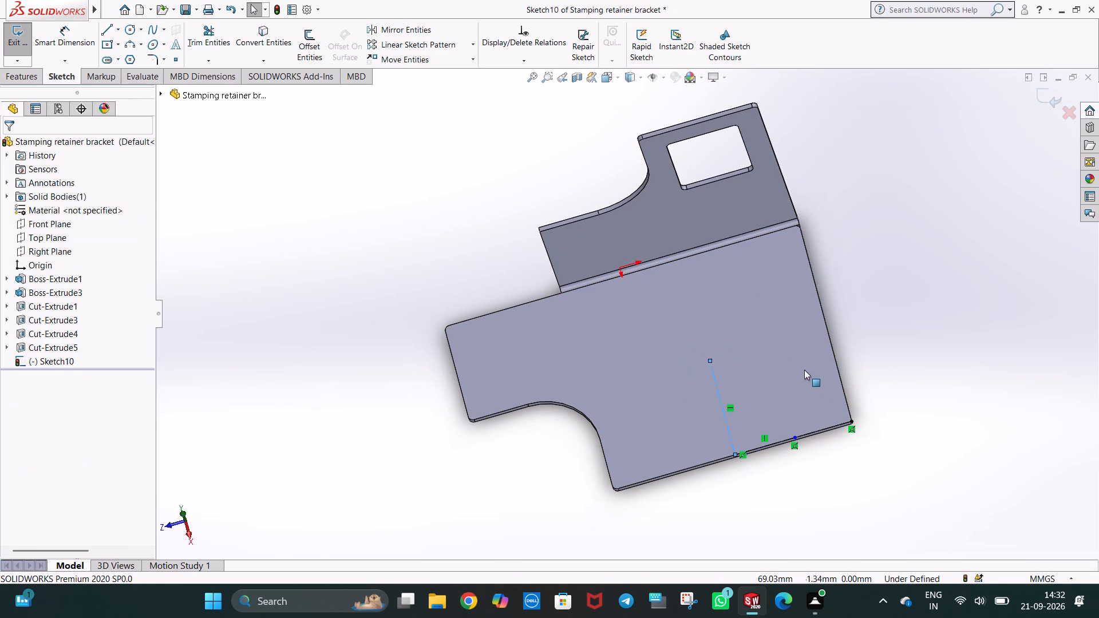
Dimension the edge centerline segment that starts at the plate corner and set it to 25 mm.
scroll(828, 360, up, 1)
scroll(816, 359, down, 2)
scroll(770, 367, down, 2)
click(807, 307)
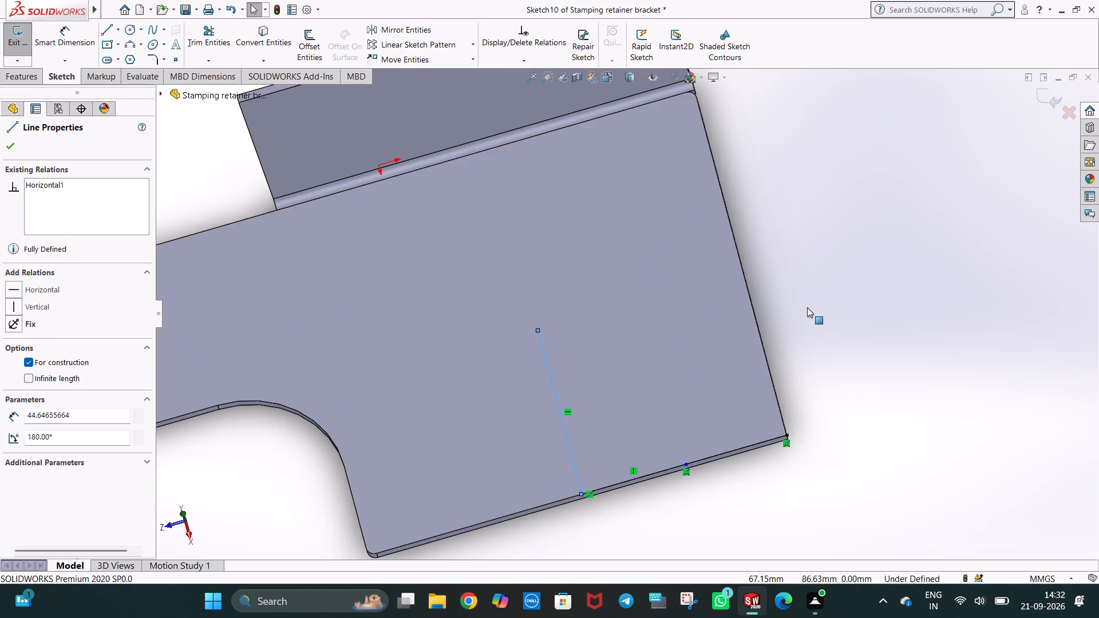
click(78, 38)
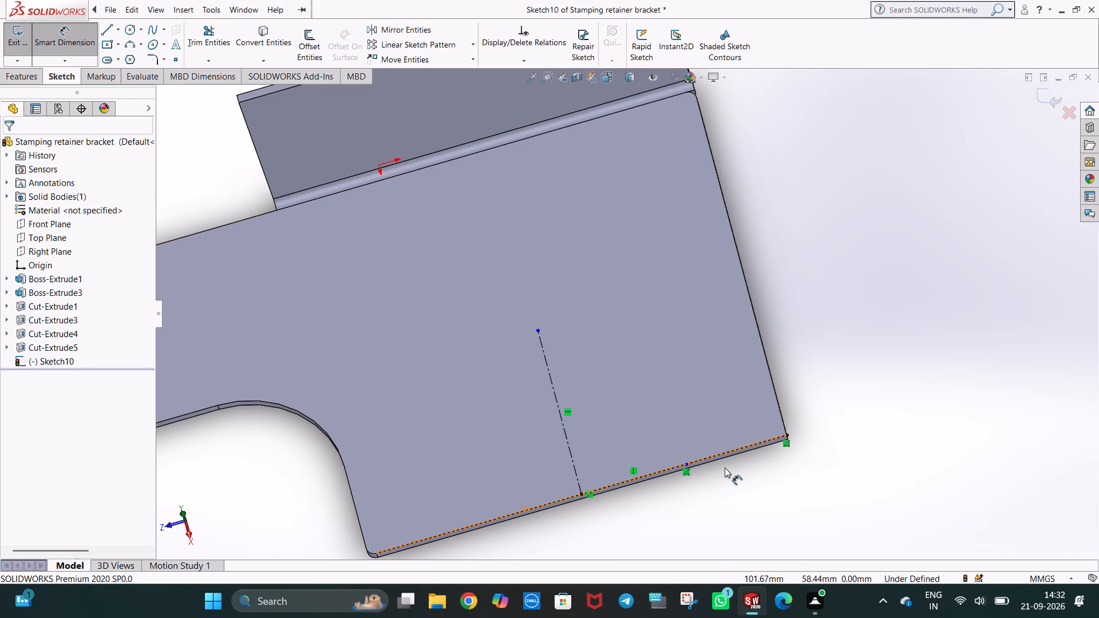
click(733, 449)
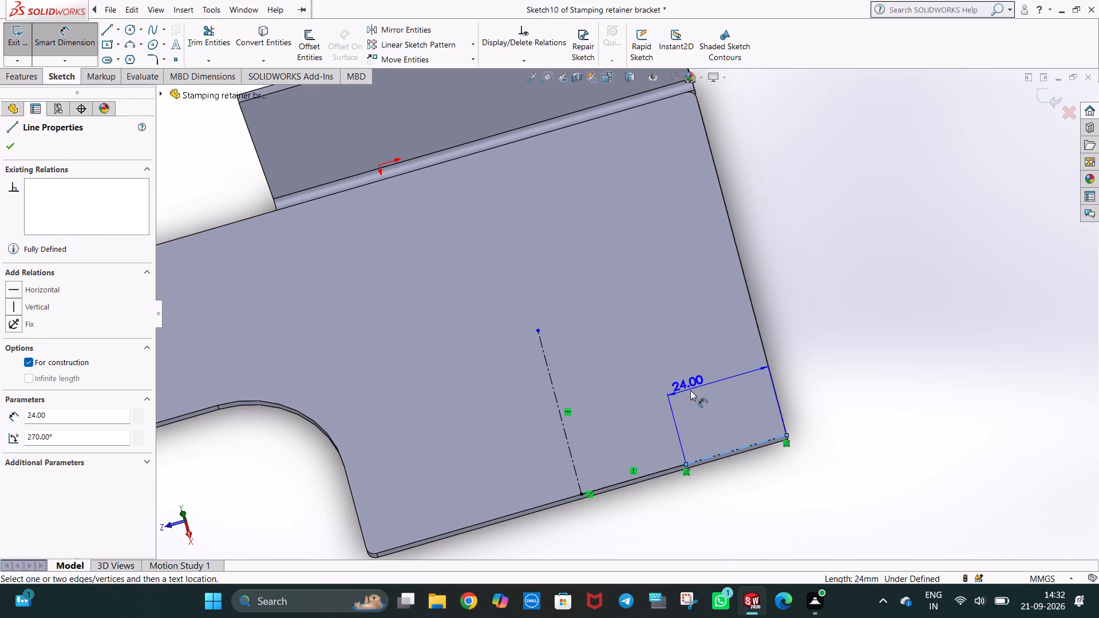
click(690, 390)
text(25)
key(Return)
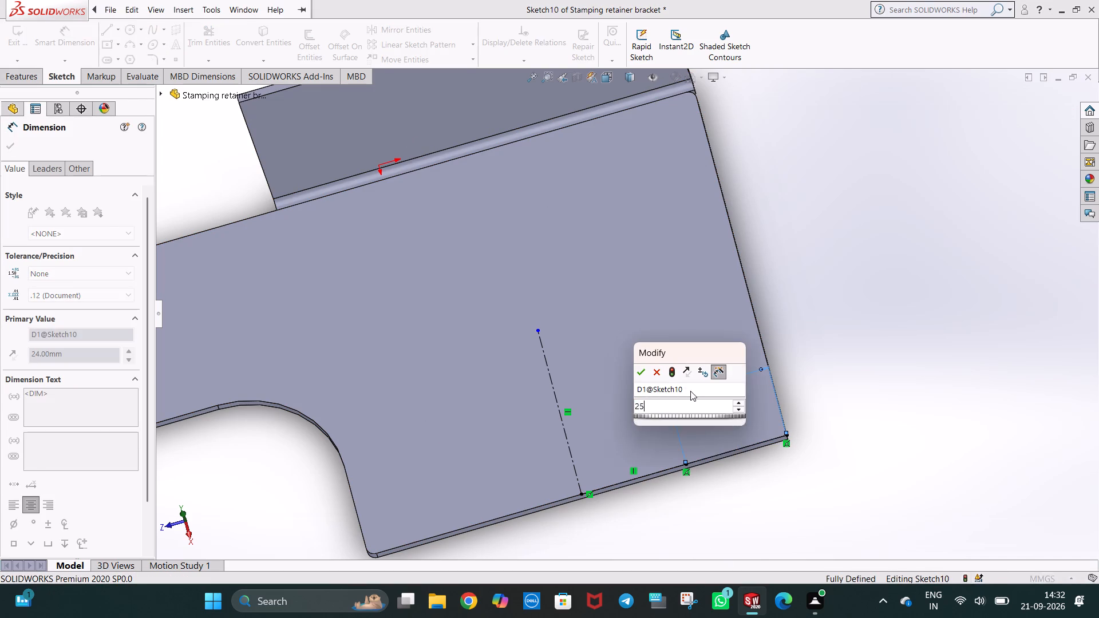
click(910, 278)
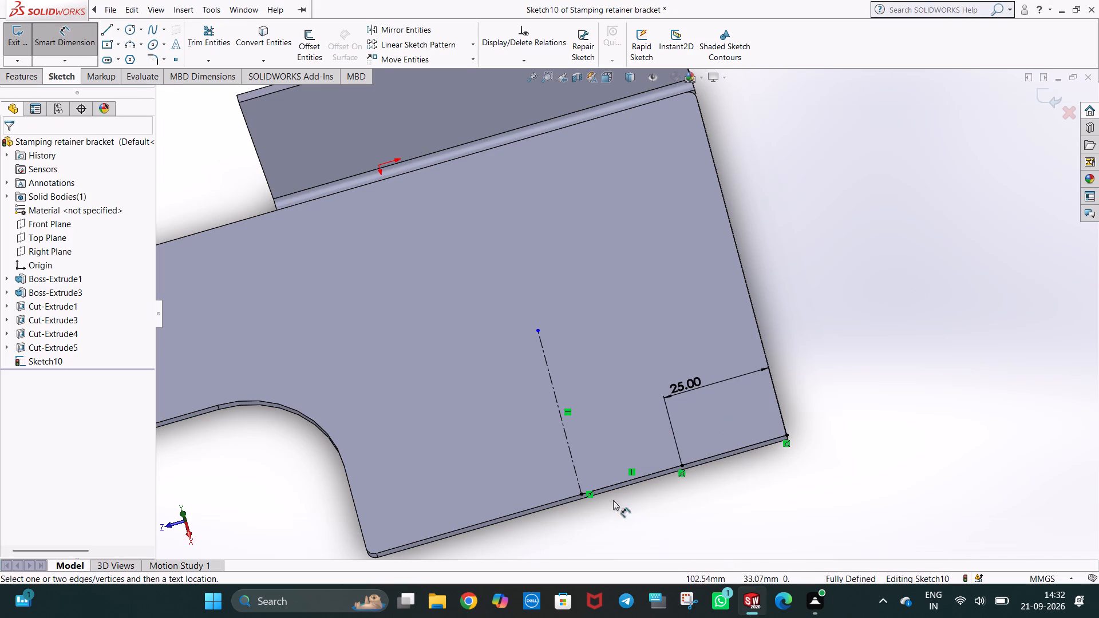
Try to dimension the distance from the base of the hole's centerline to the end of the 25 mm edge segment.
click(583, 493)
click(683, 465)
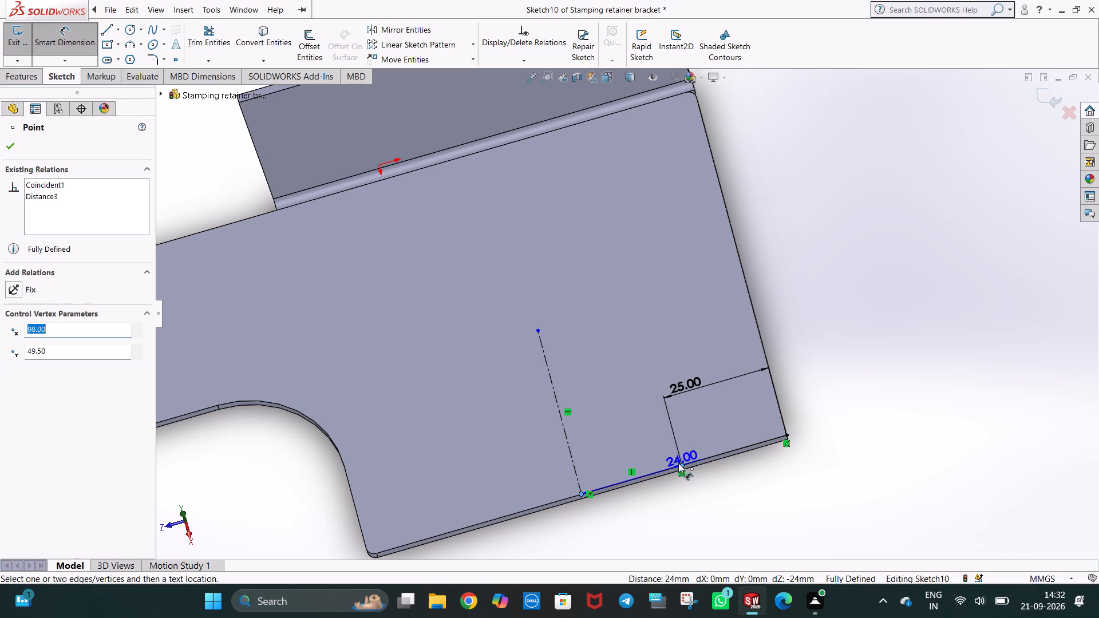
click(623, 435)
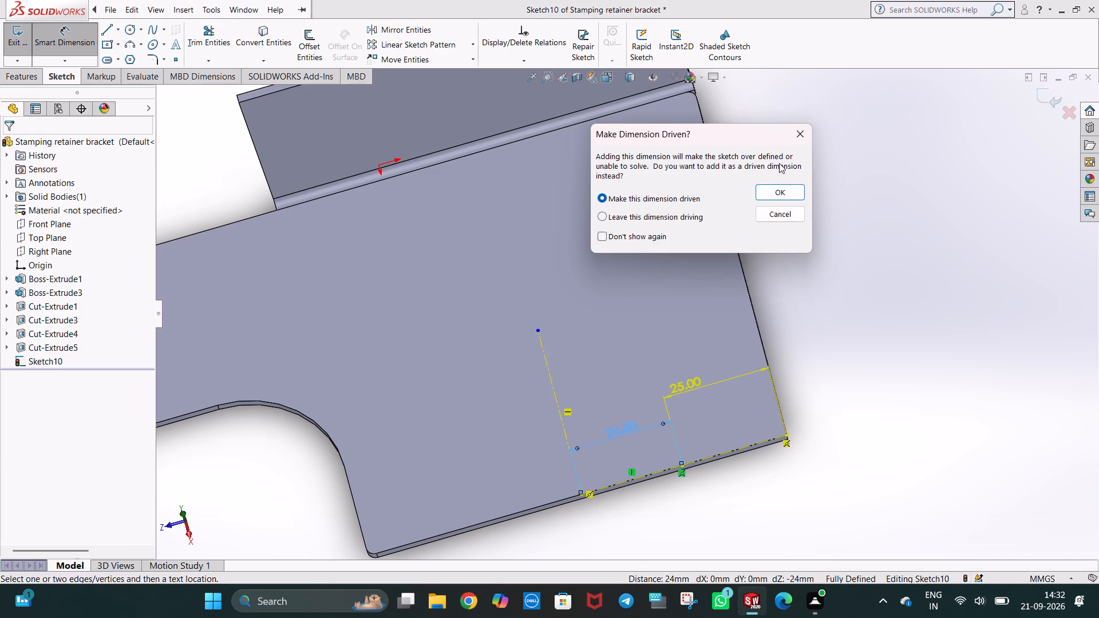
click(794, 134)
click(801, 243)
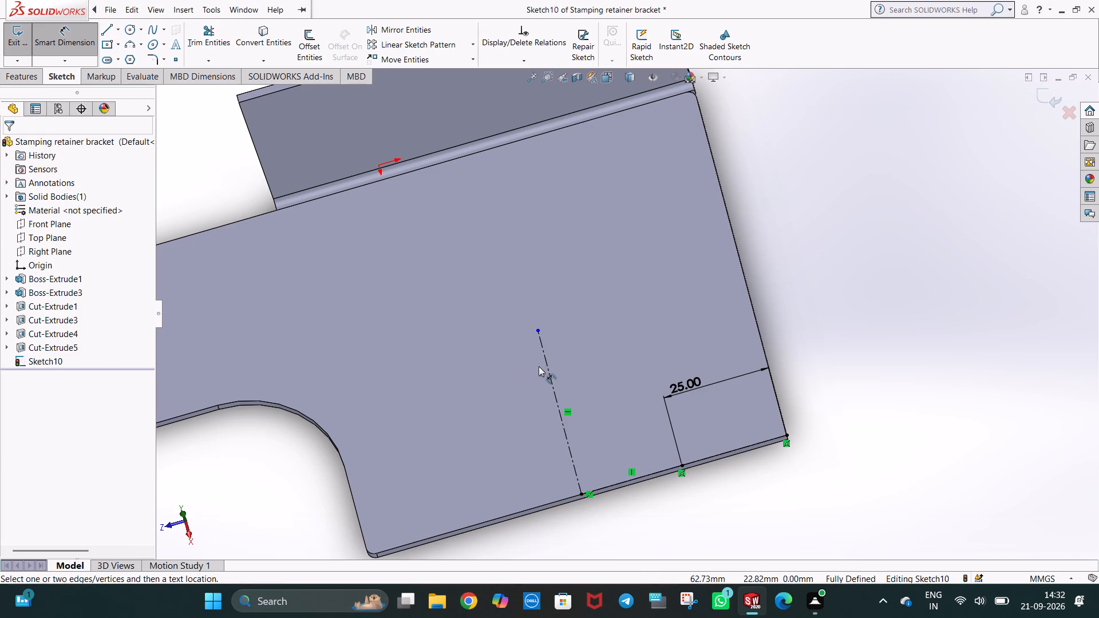
Delete the centerline running from the plate edge to the hole position.
click(544, 362)
key(Delete)
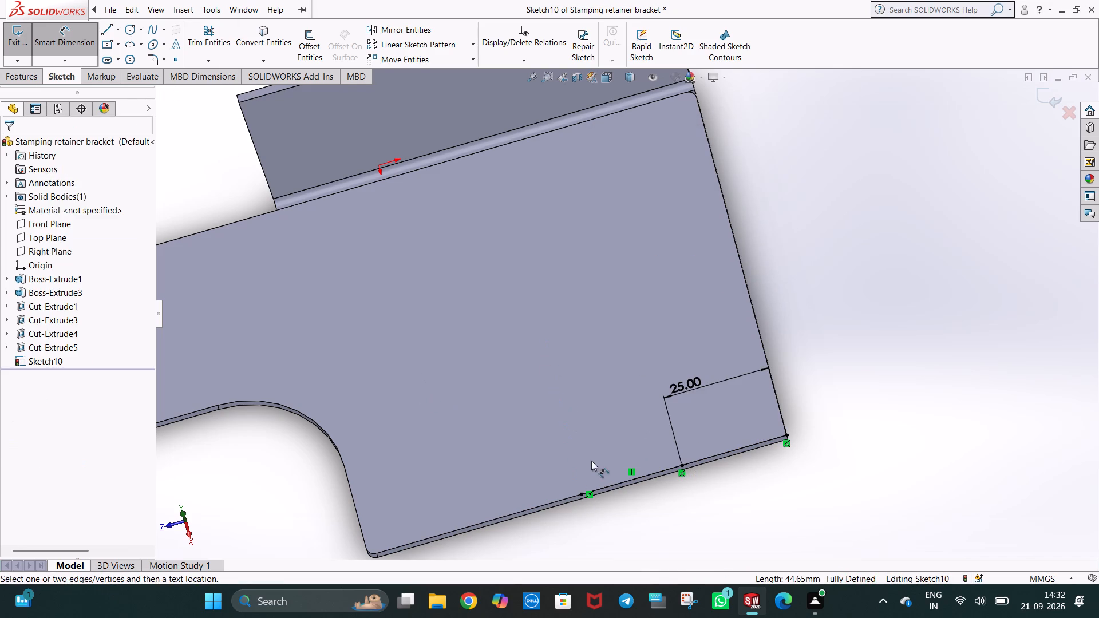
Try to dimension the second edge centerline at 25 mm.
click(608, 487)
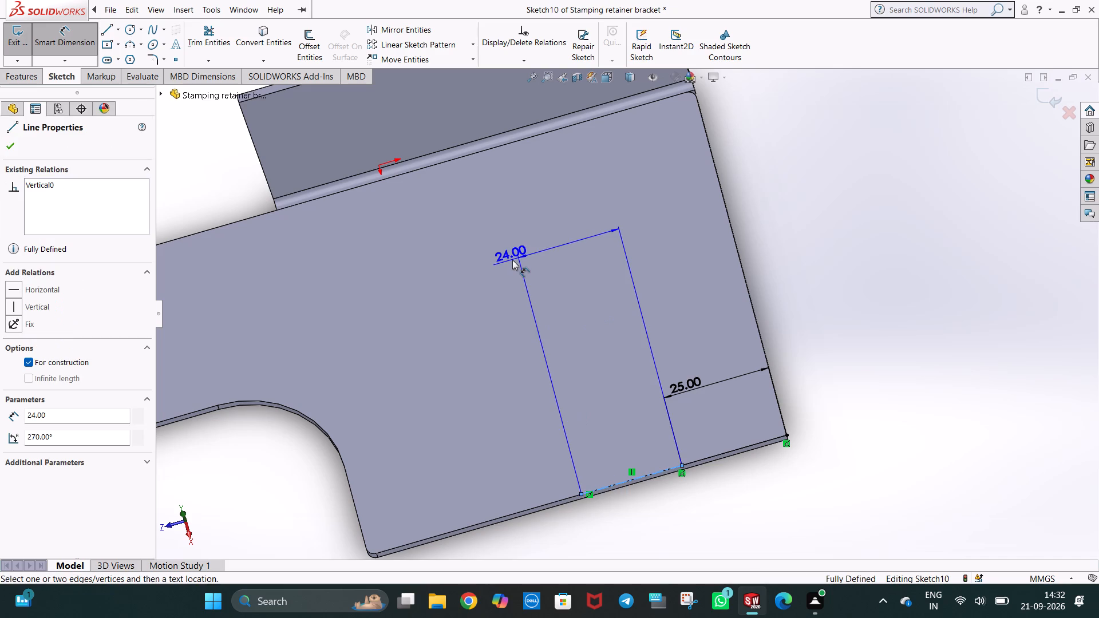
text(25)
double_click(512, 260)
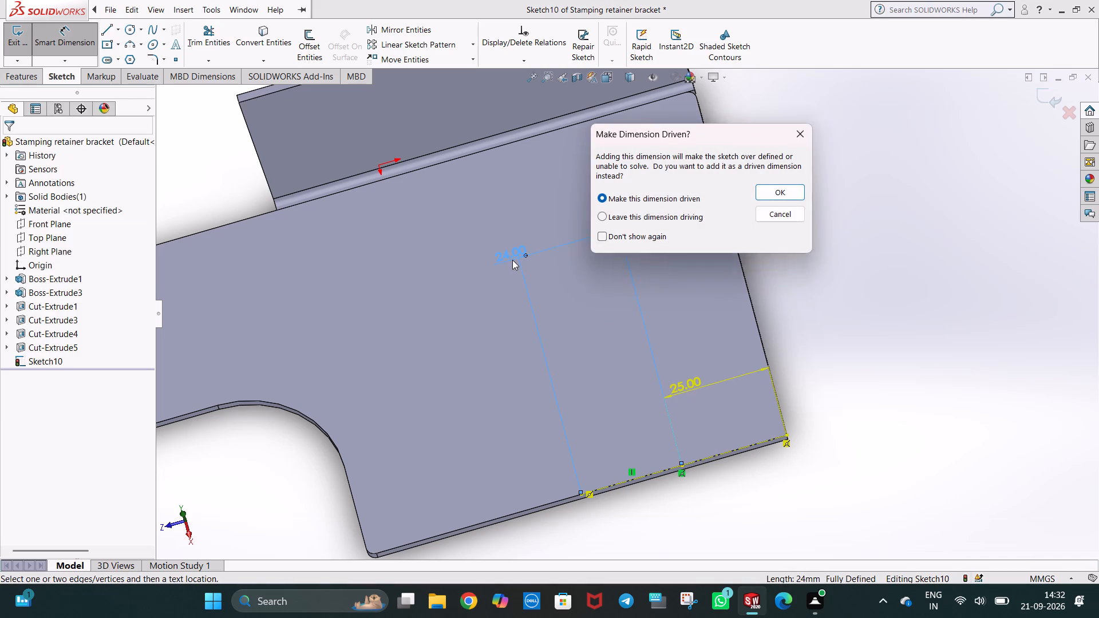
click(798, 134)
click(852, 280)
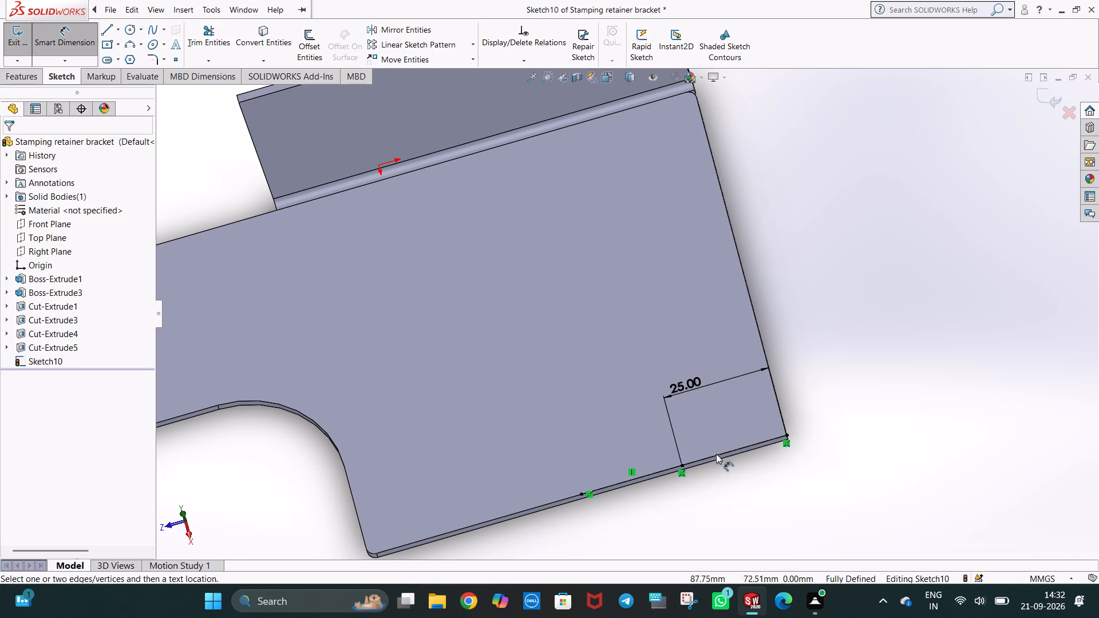
Delete the second centerline segment on the plate edge.
click(599, 486)
key(Delete)
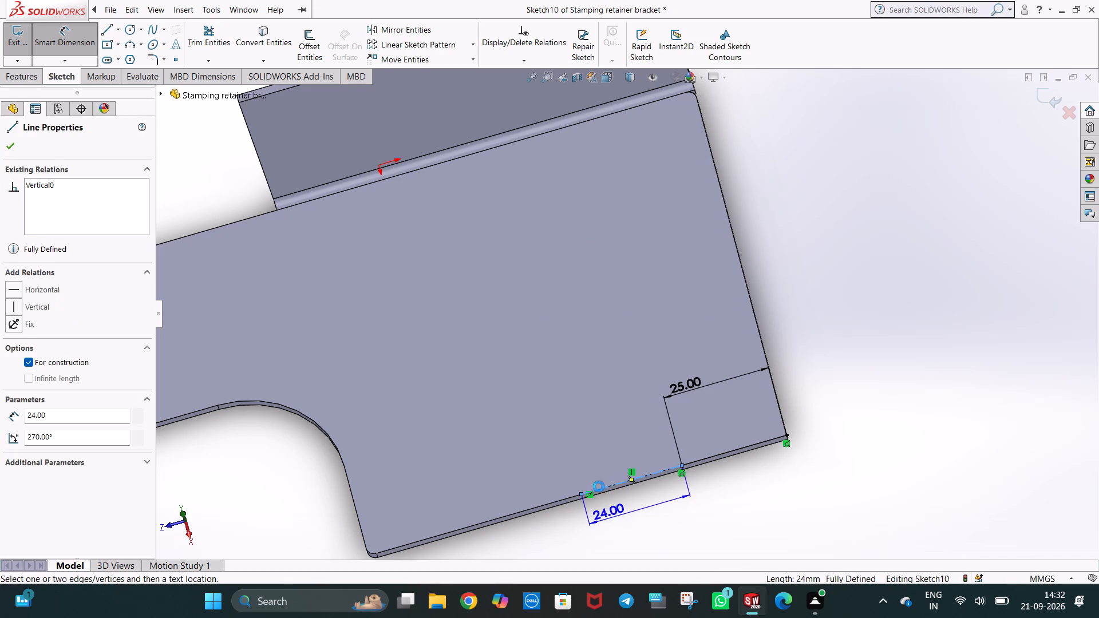
Draw a new centerline along the plate edge from the end of the 25 mm segment and set its length to 25 mm.
click(117, 33)
click(122, 57)
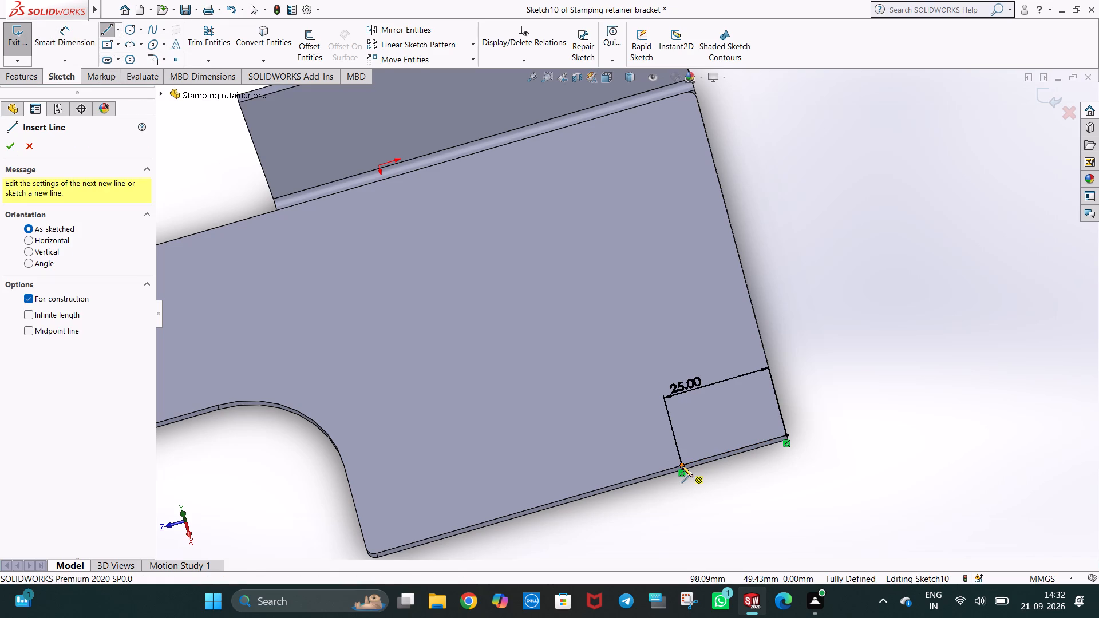
click(682, 466)
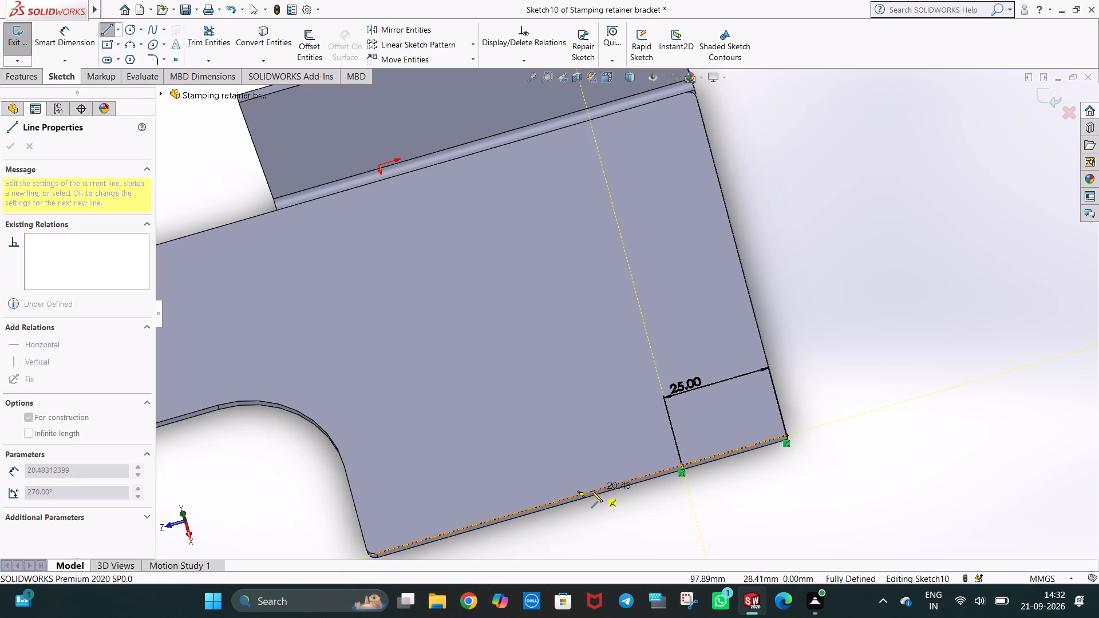
click(591, 491)
key(Escape)
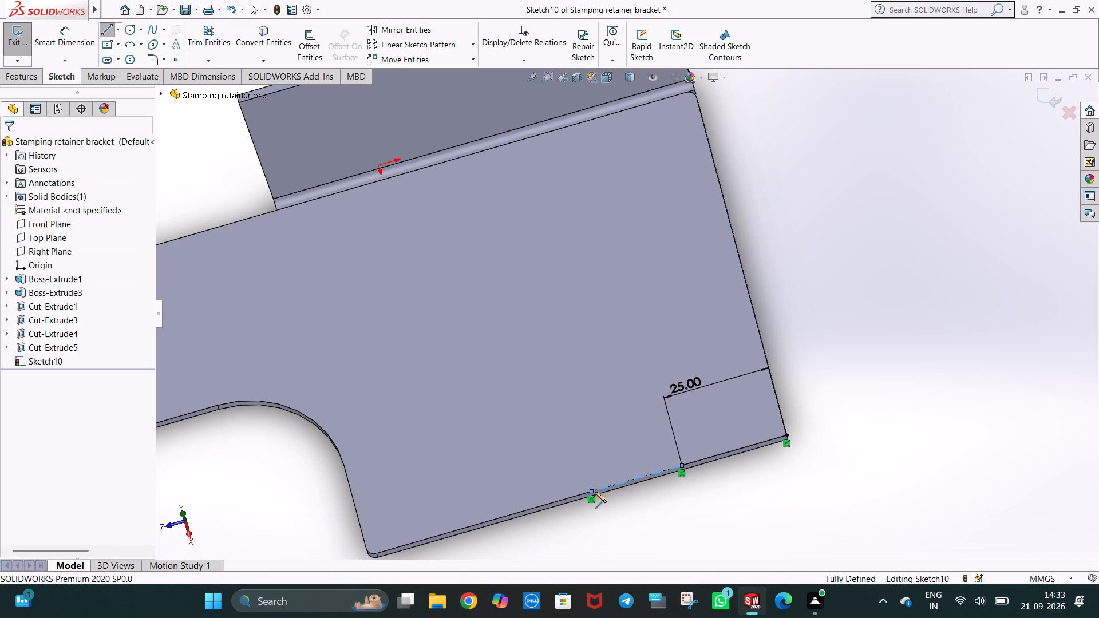
click(629, 478)
text(25)
key(Return)
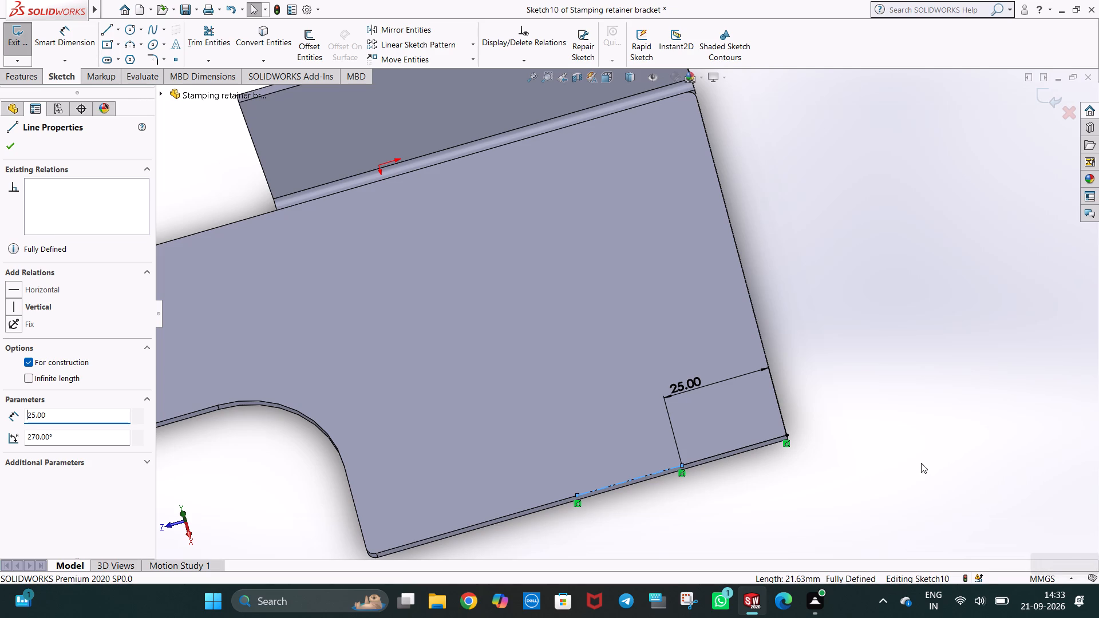
click(918, 402)
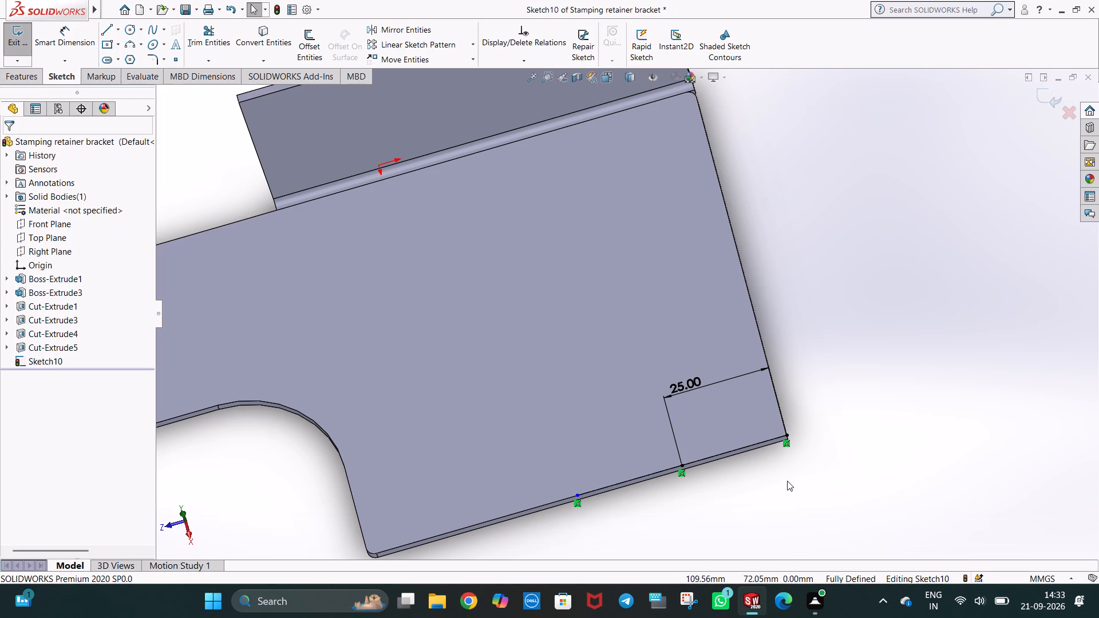
Dimension the new edge centerline at 25 mm, placing the dimension outside the plate edge.
click(72, 39)
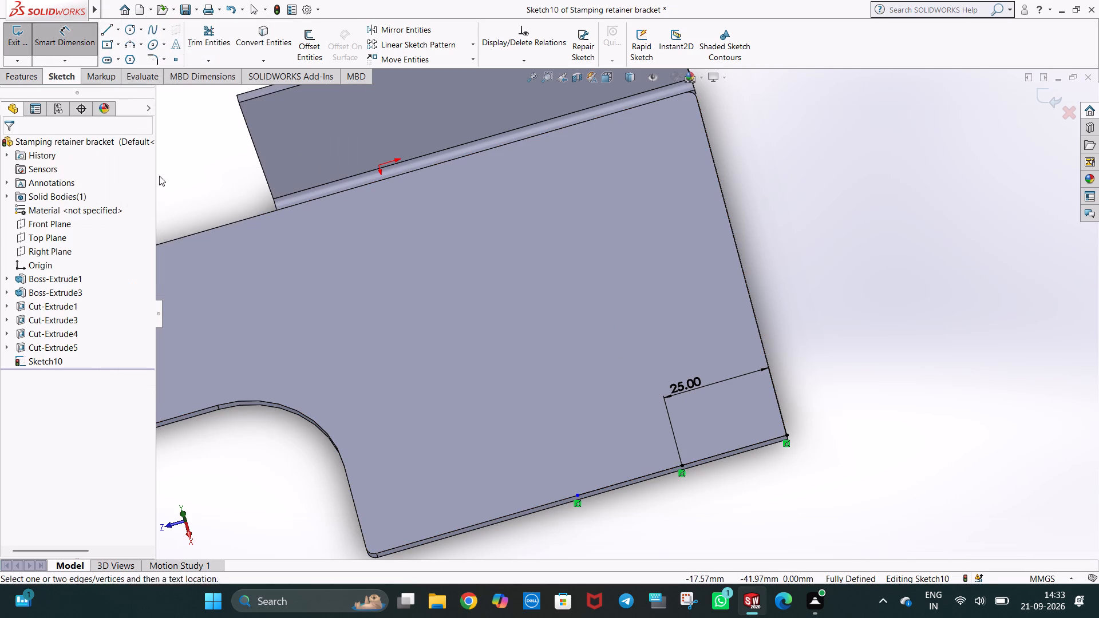
click(616, 485)
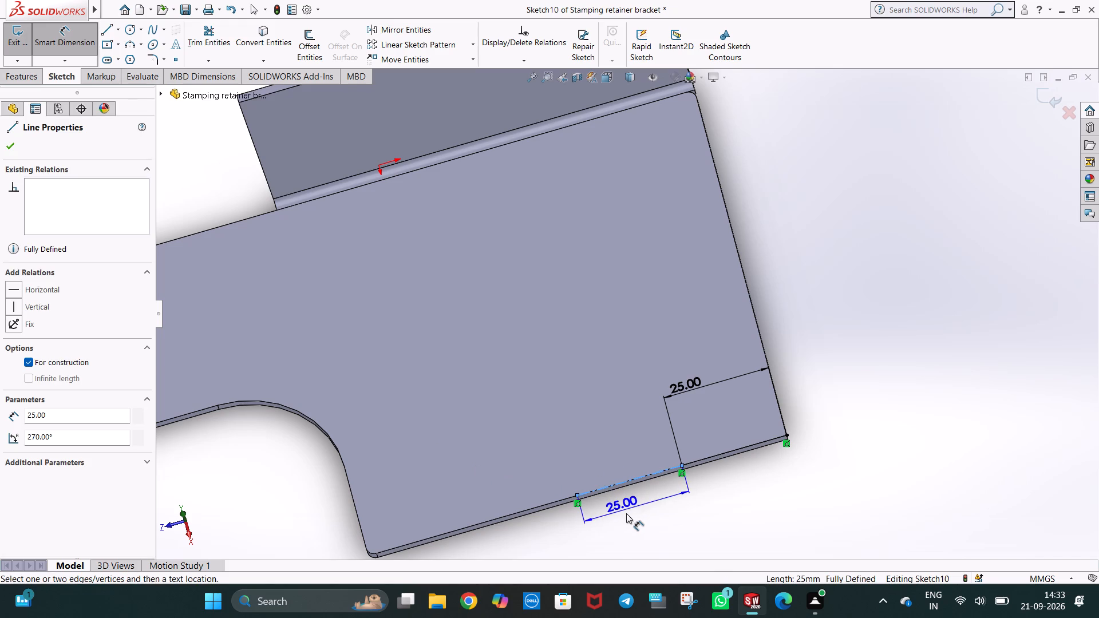
click(635, 513)
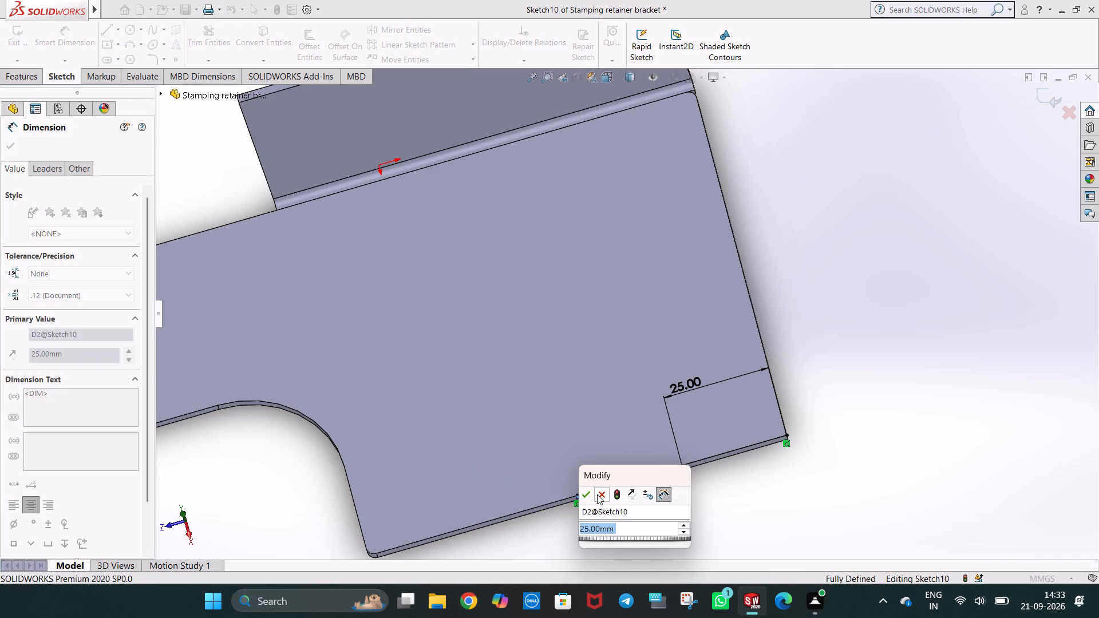
click(590, 493)
click(789, 327)
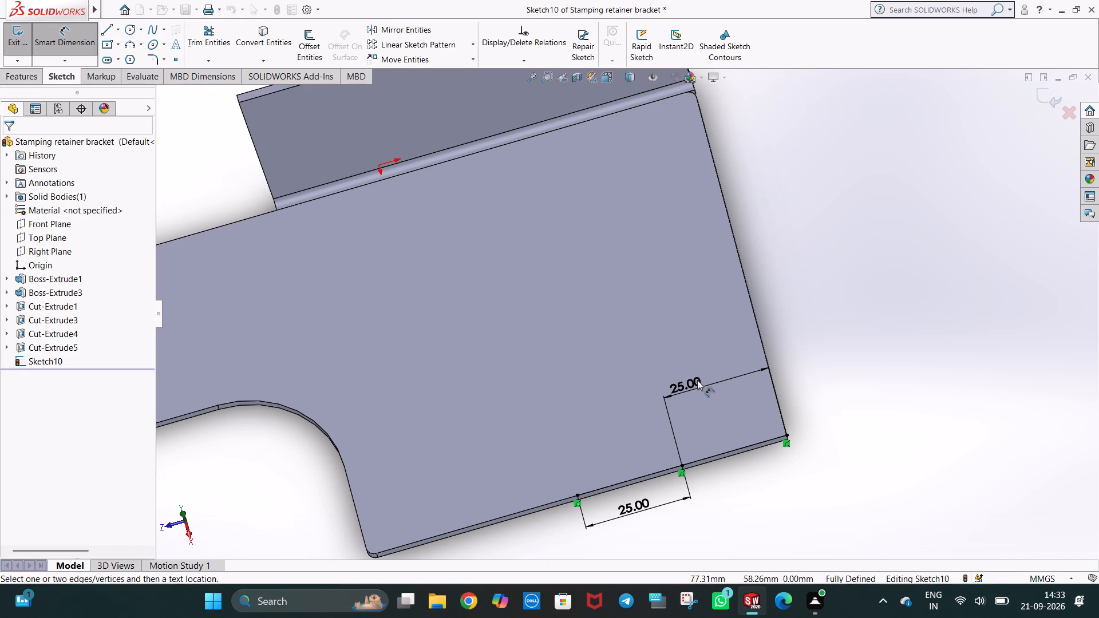
Move the first segment's 25 mm dimension closer to the plate edge and corner.
drag(695, 383, 732, 420)
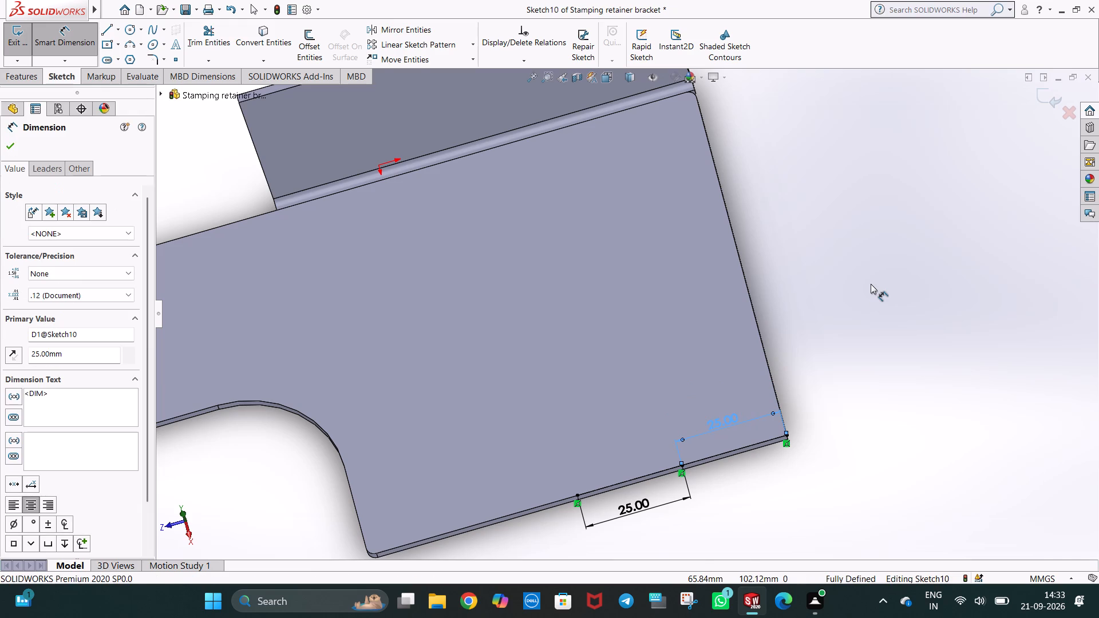
click(871, 284)
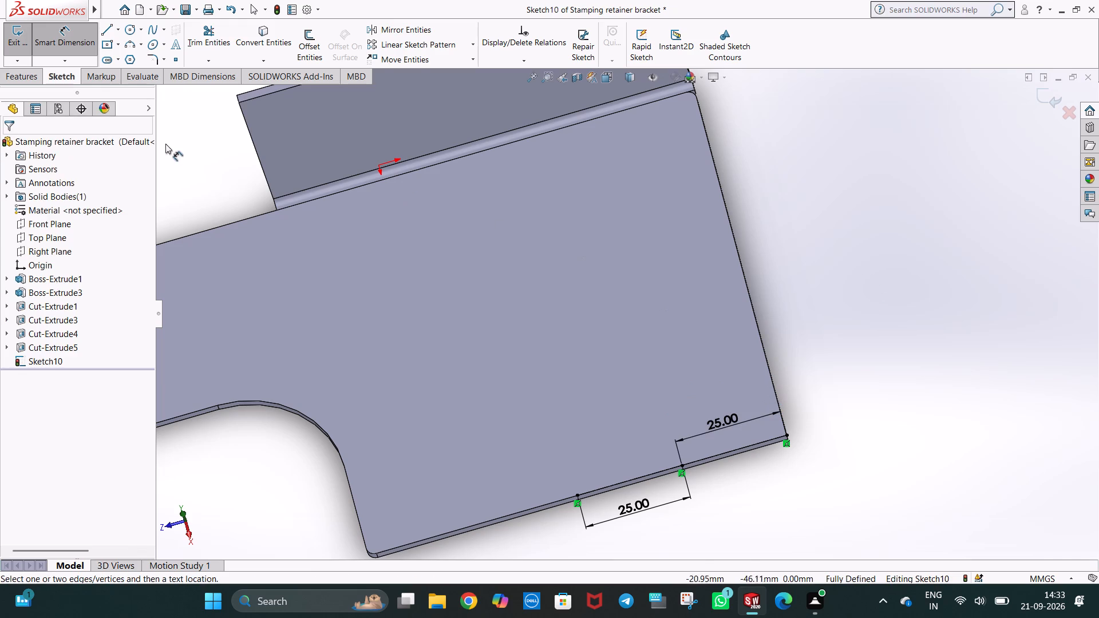
Draw a centerline about 45 mm long into the plate, perpendicular to the edge, from the free end of the second 25 mm segment.
click(120, 32)
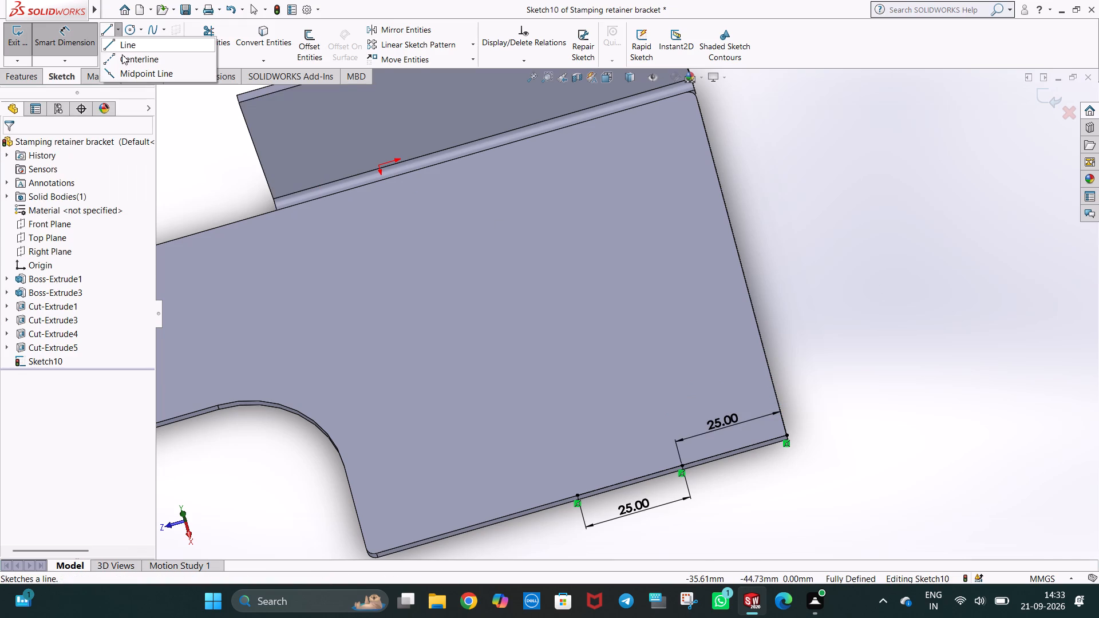
click(122, 54)
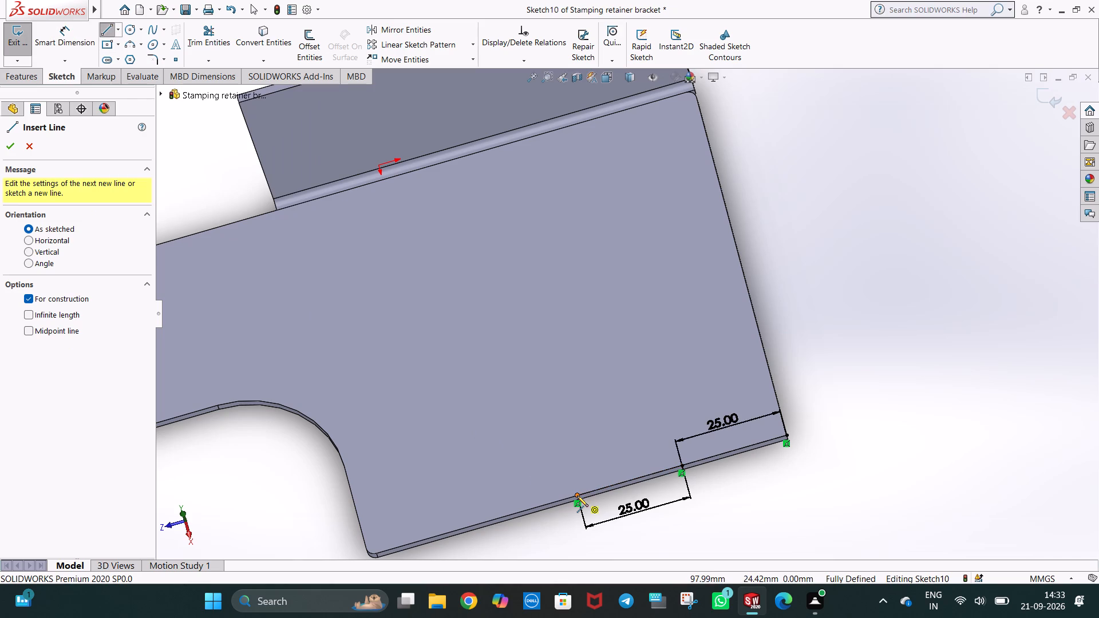
click(577, 496)
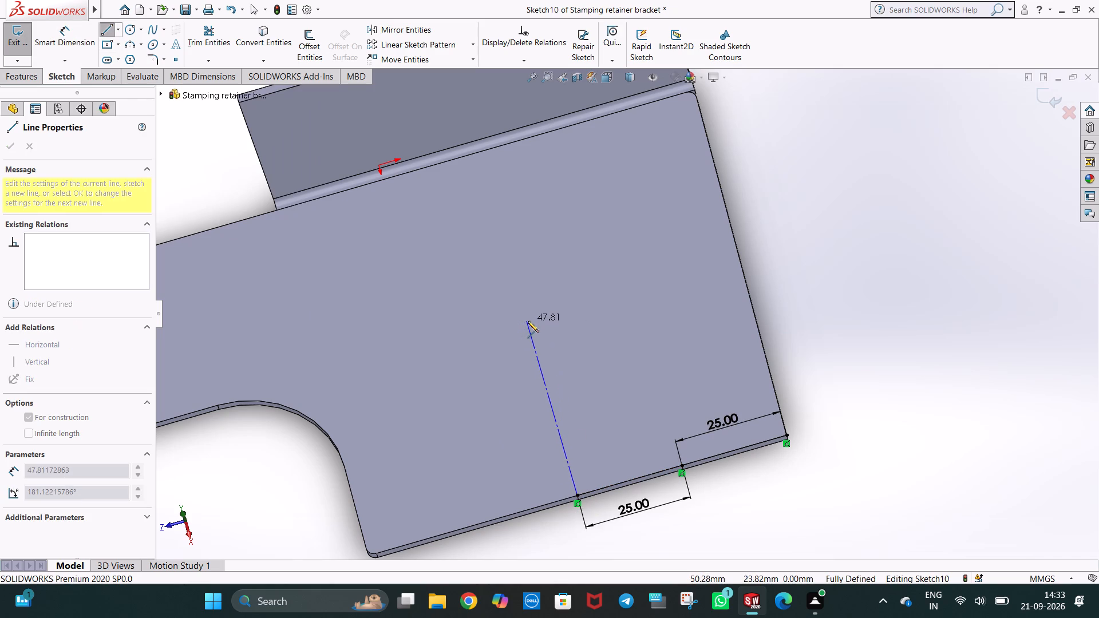
click(532, 330)
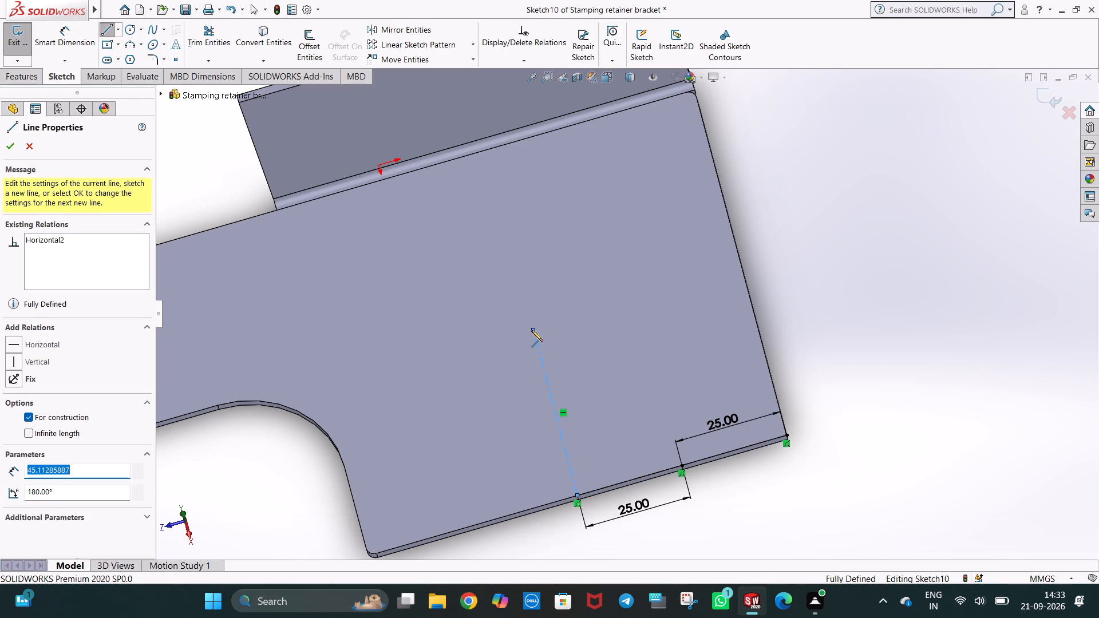
Set the length of the centerline perpendicular to the plate edge to 45 mm and finish the line.
text(45)
key(Return)
key(Escape)
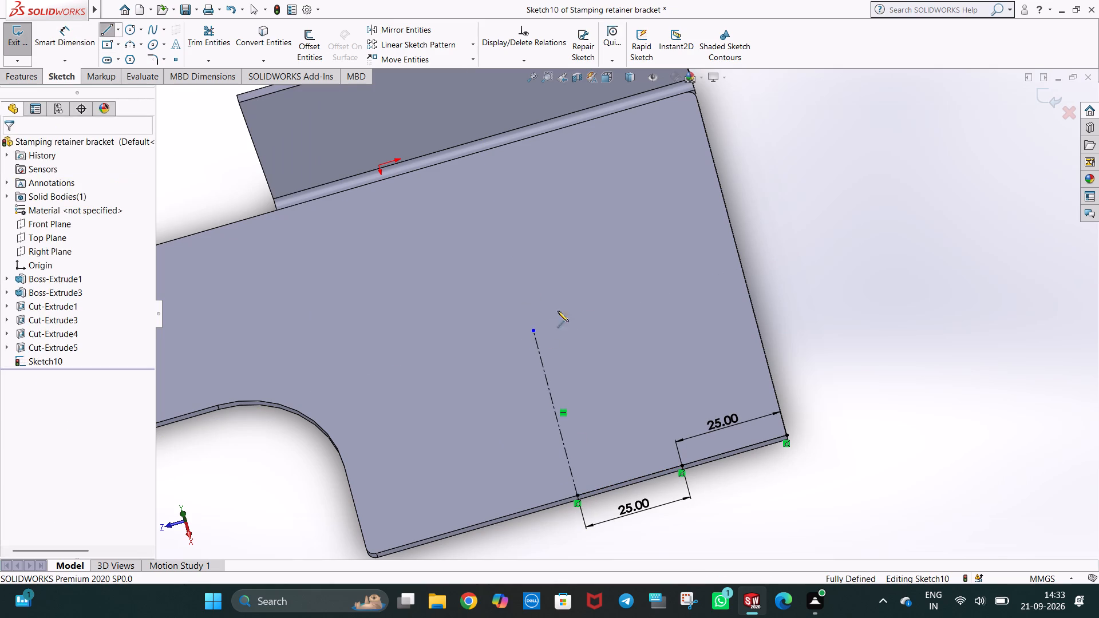
key(Escape)
click(815, 262)
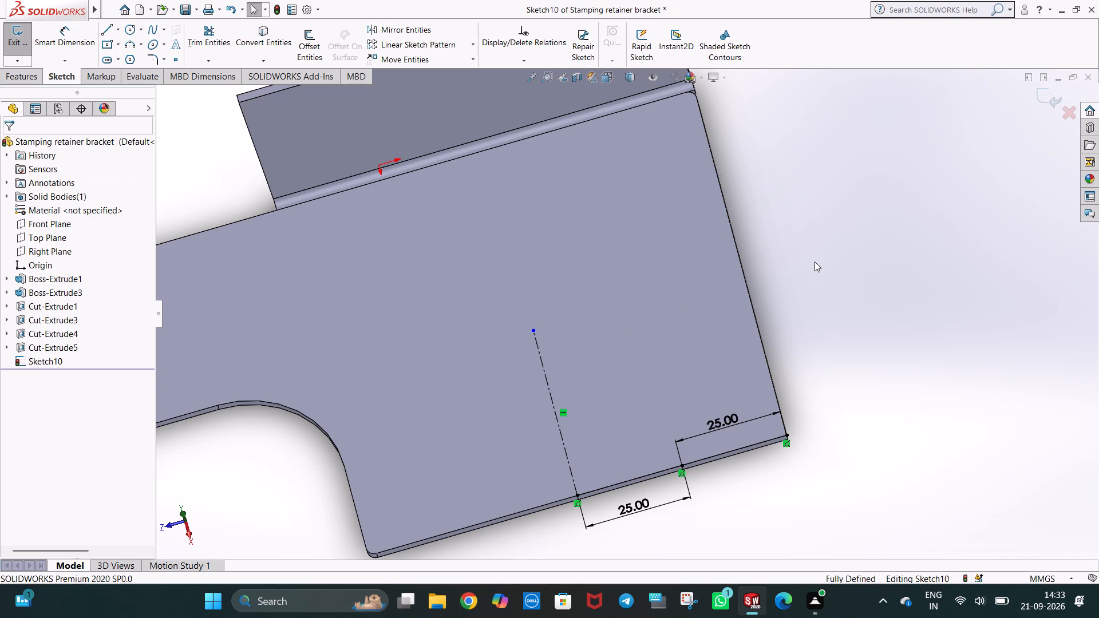
click(823, 232)
Dimension the perpendicular centerline at 45 mm, placing the dimension alongside it on the side facing the curved cutout.
click(66, 42)
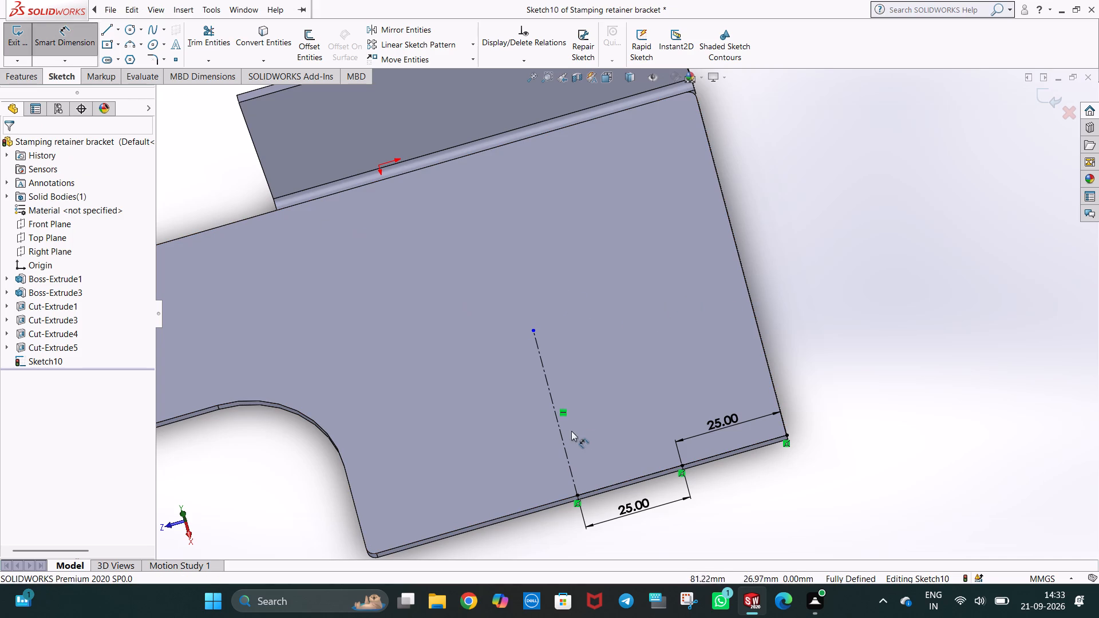
click(563, 438)
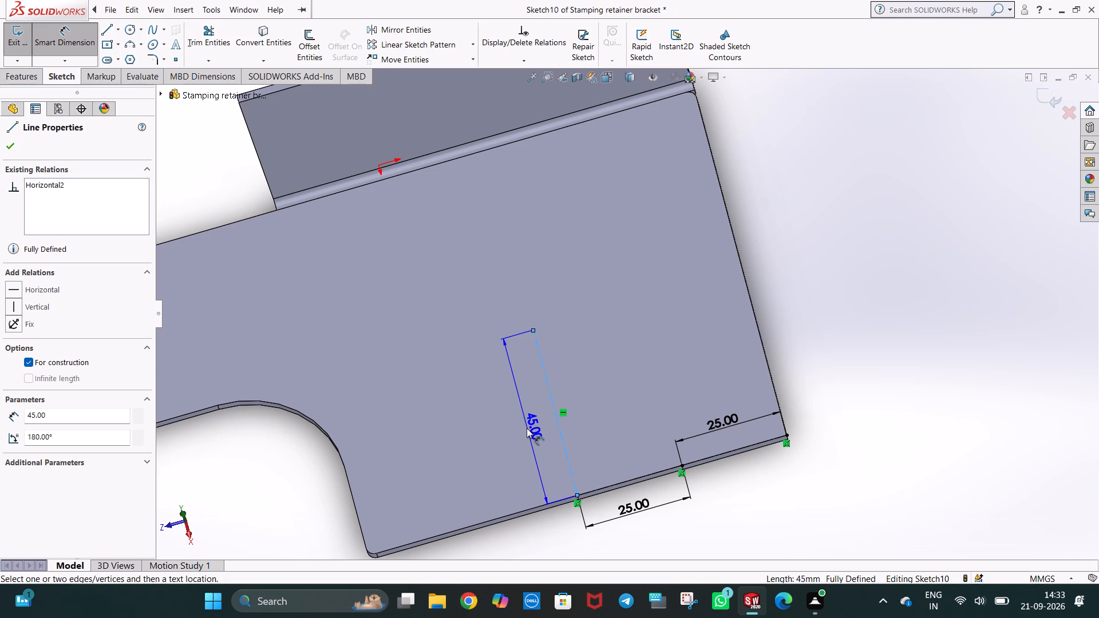
click(527, 428)
click(479, 416)
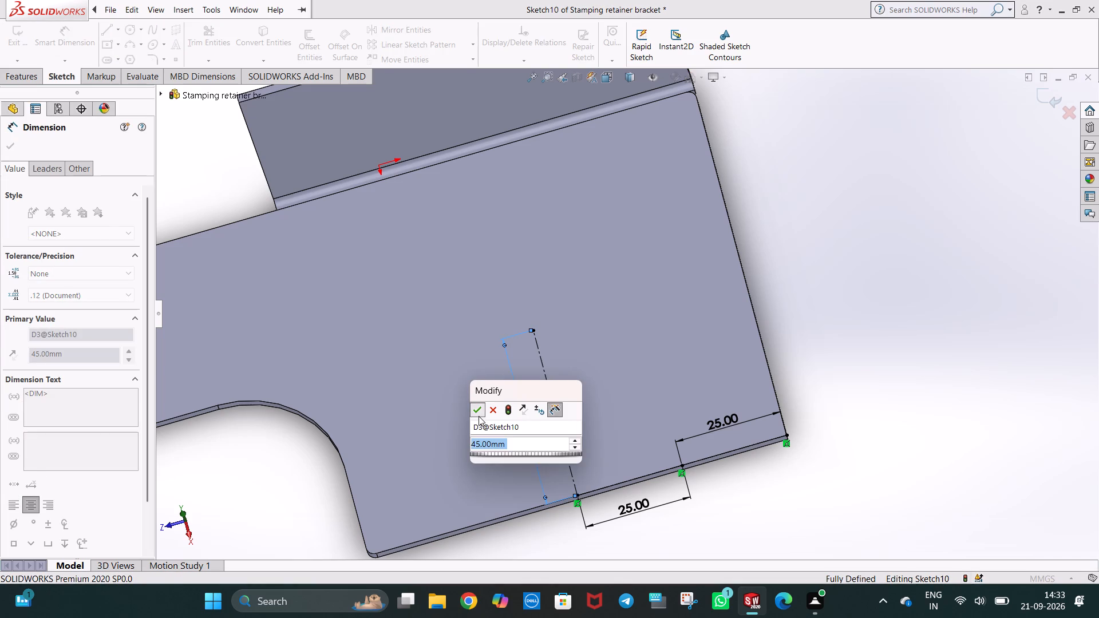
click(744, 287)
click(851, 263)
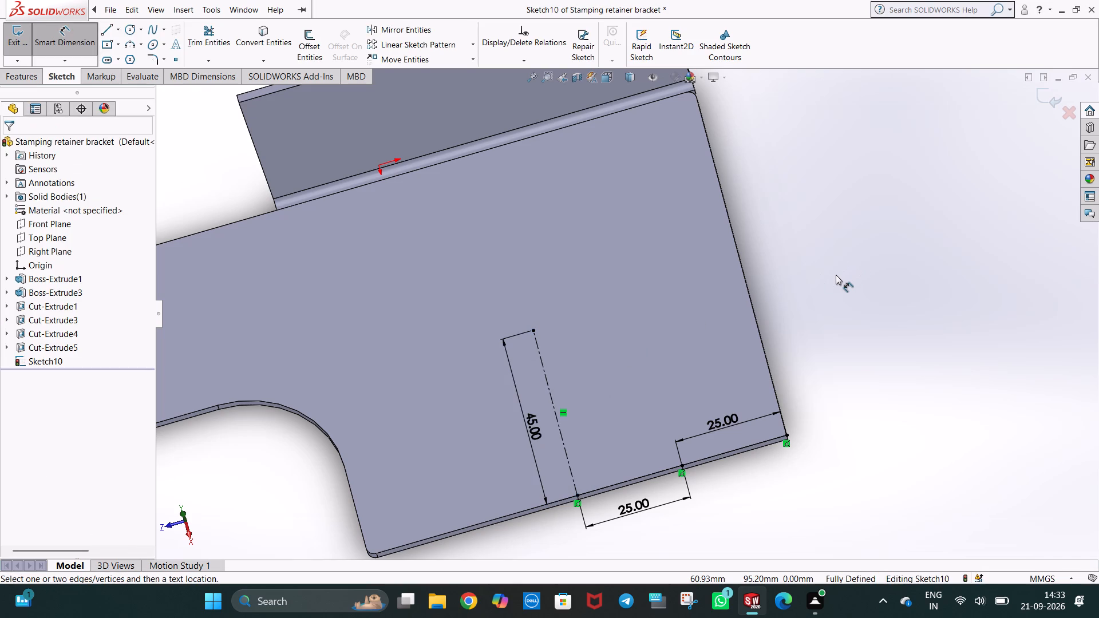
click(815, 288)
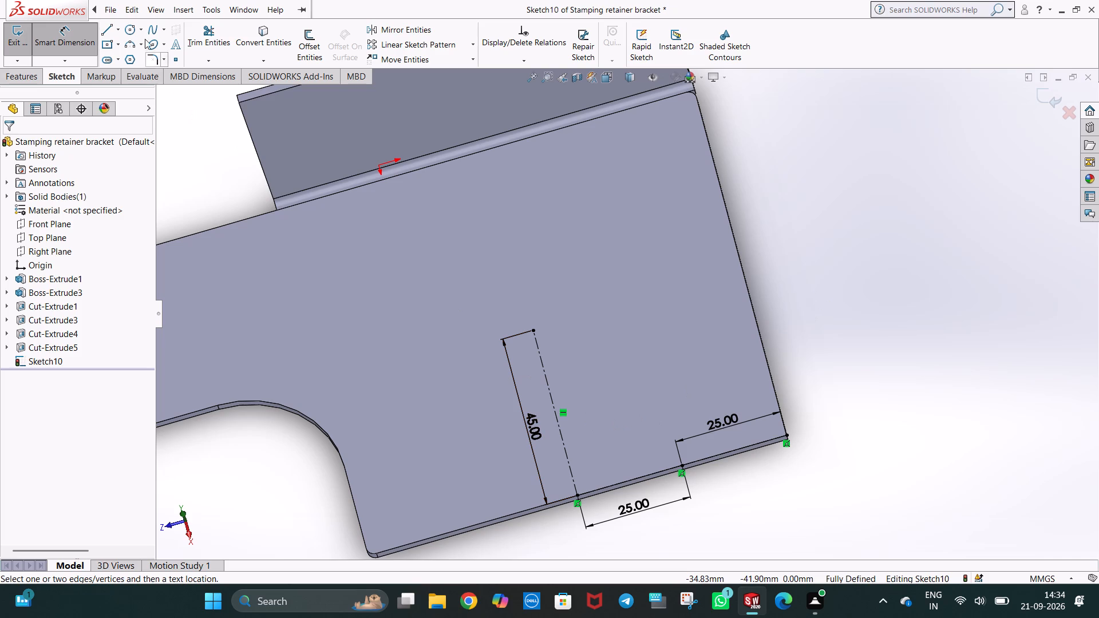
Draw a circle of 5 mm radius centred on the free end of the 45 mm centerline.
click(130, 33)
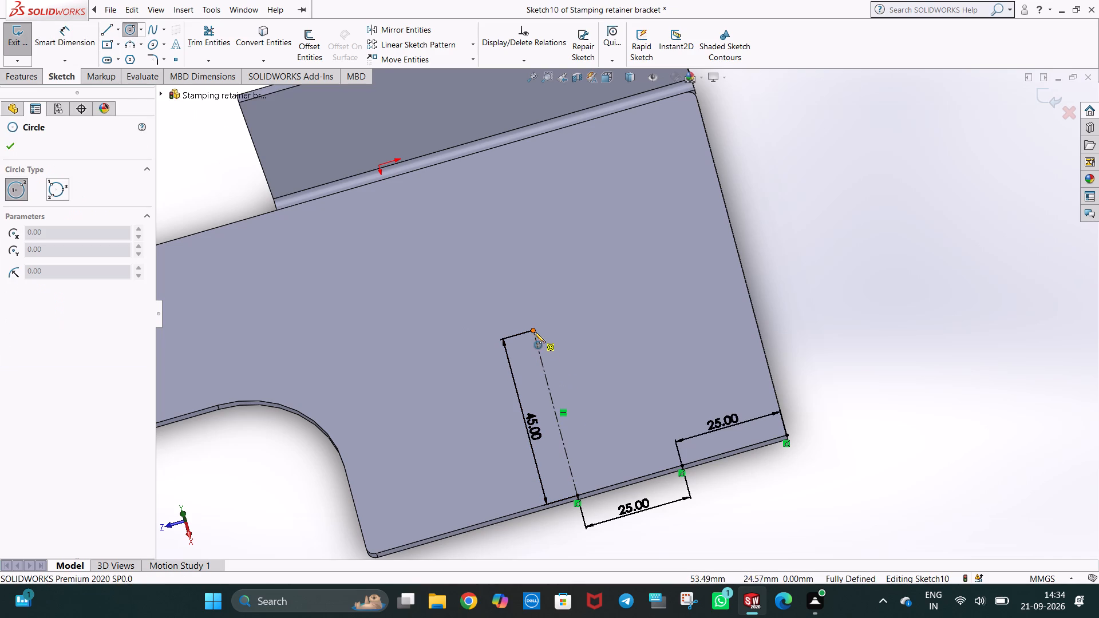
click(532, 330)
click(538, 354)
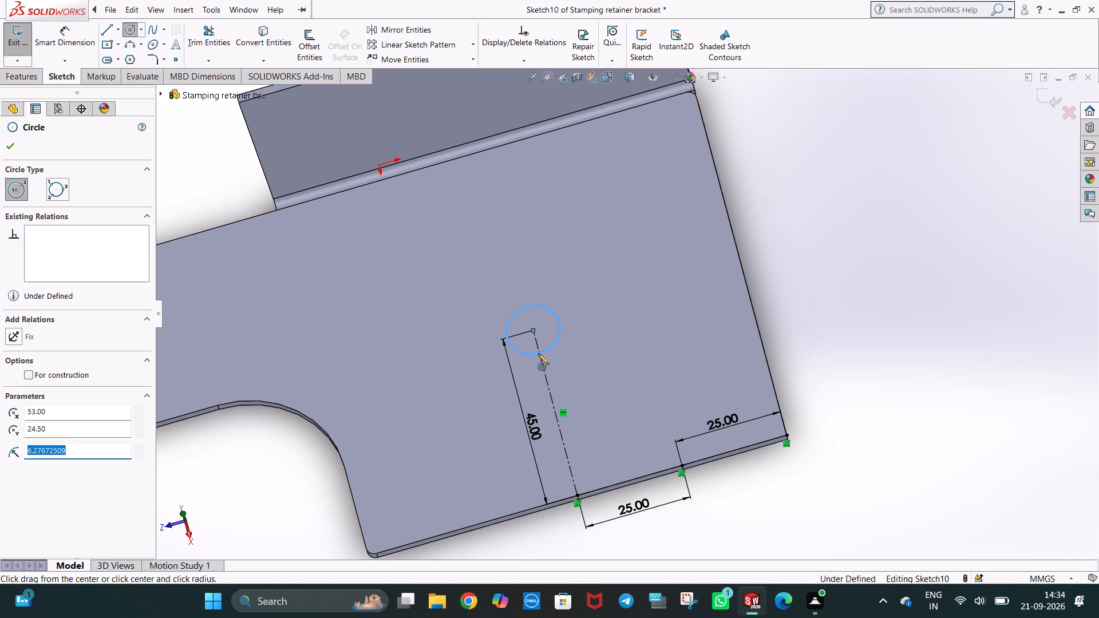
key(5)
key(Return)
key(Escape)
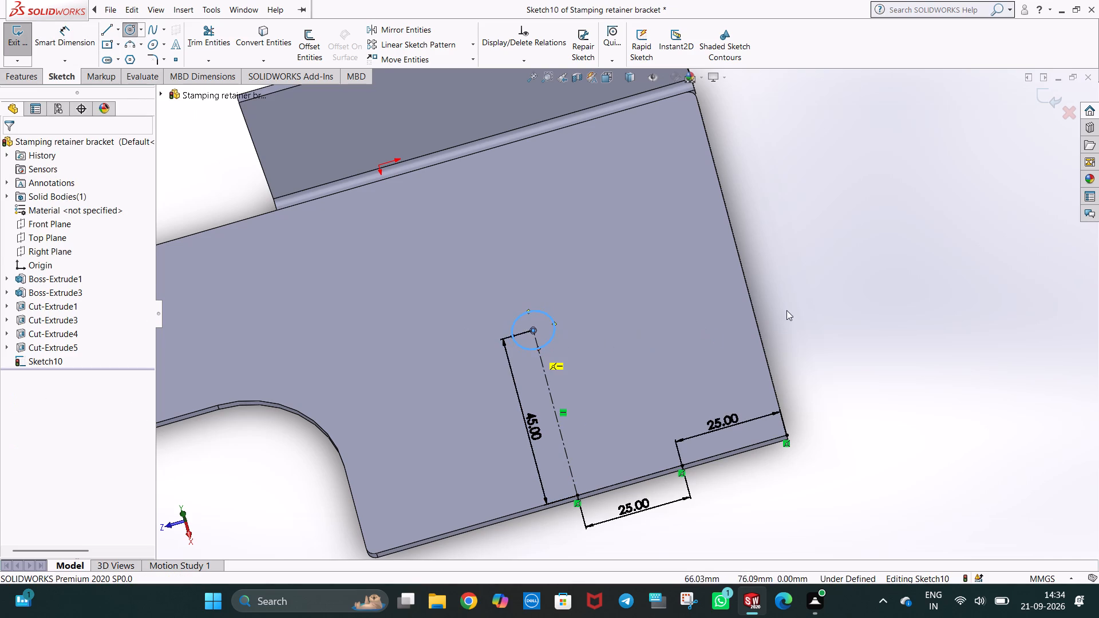
click(812, 306)
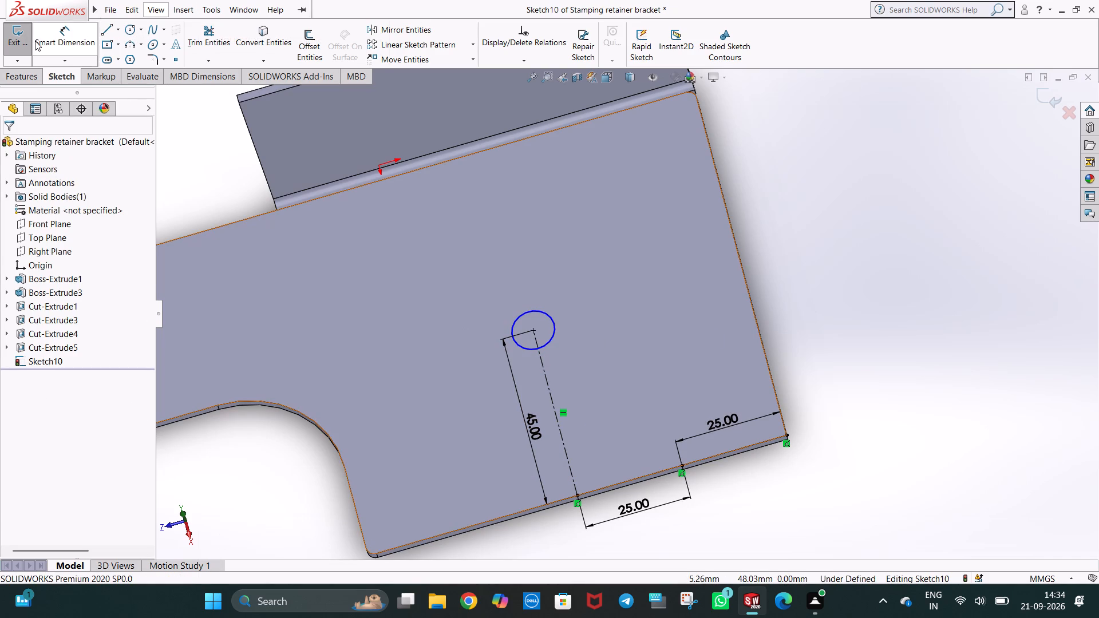
Dimension the circle's diameter at 10 mm, placing the dimension just beyond the circle, opposite the 45 mm centerline.
click(48, 34)
click(531, 310)
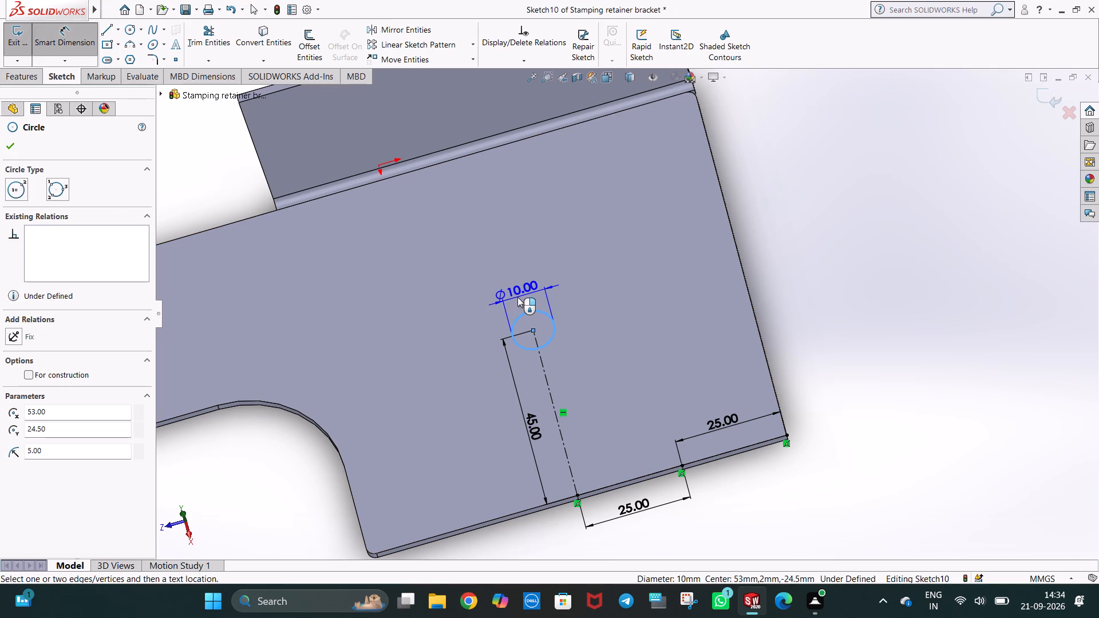
click(520, 296)
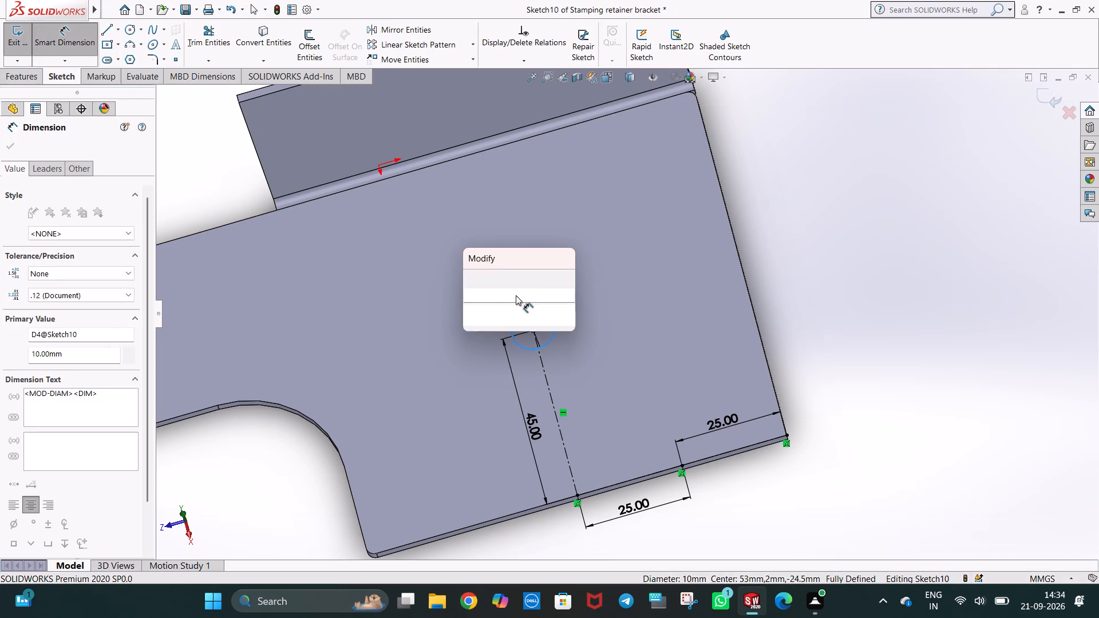
click(471, 275)
click(851, 208)
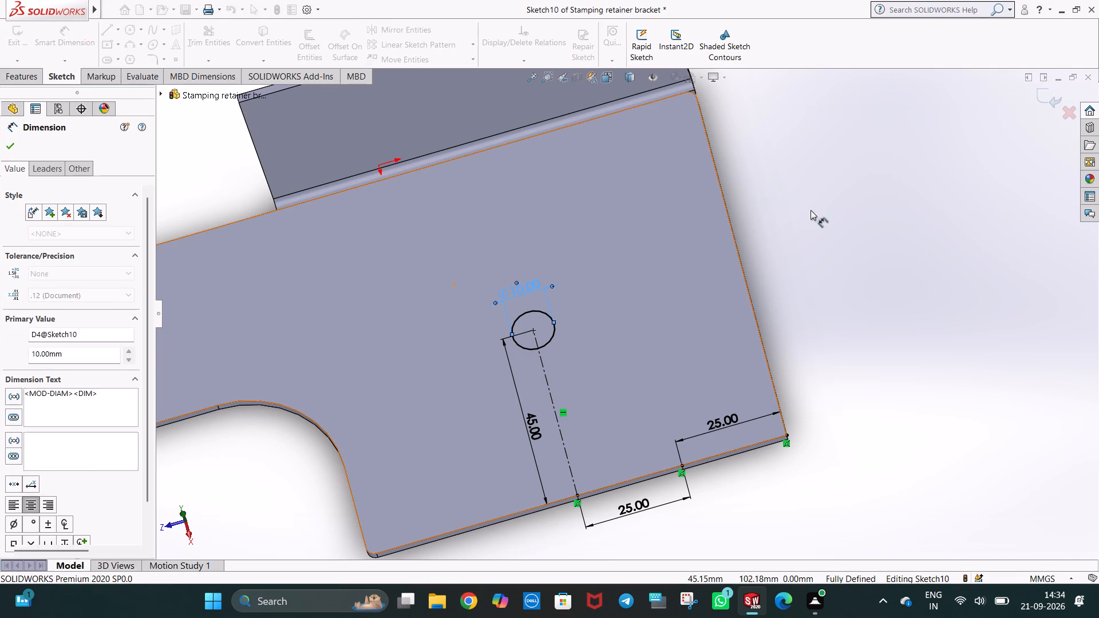
click(832, 267)
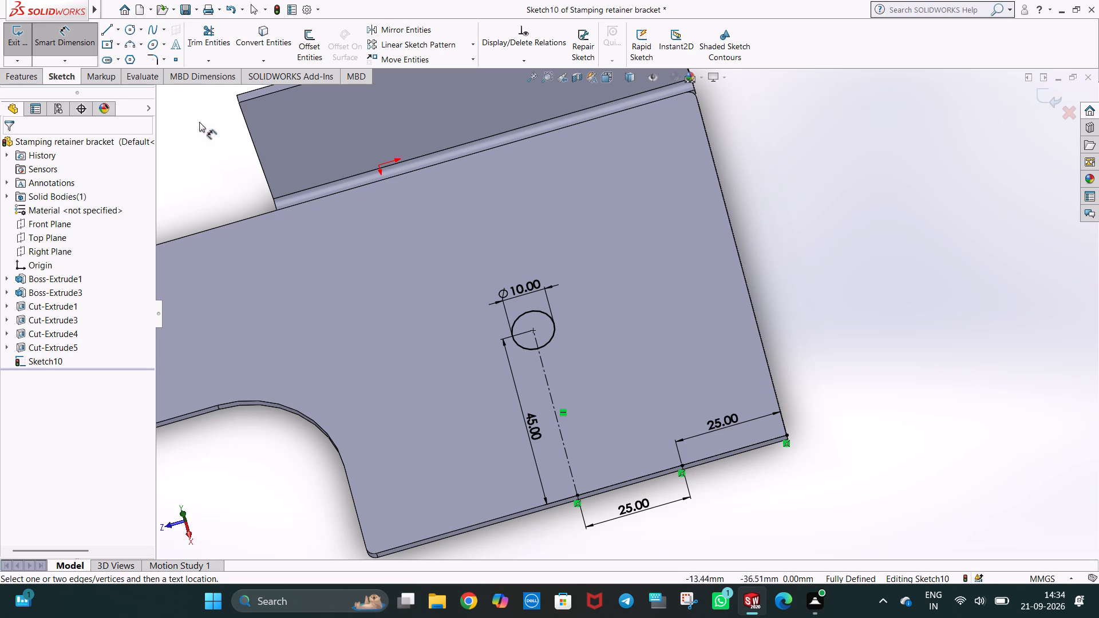
click(48, 41)
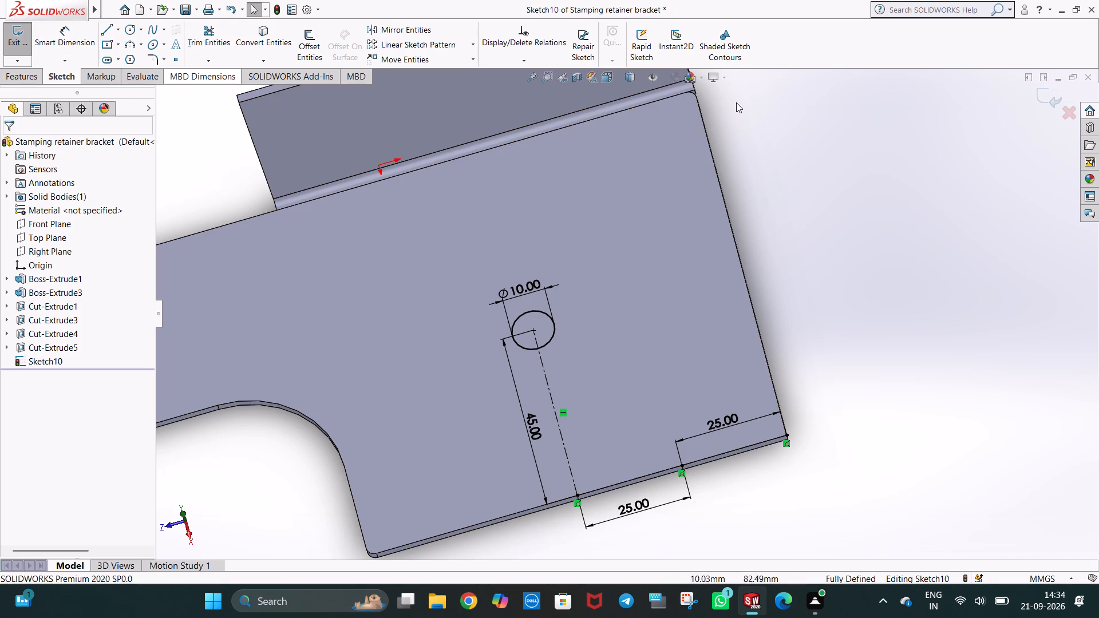
click(813, 165)
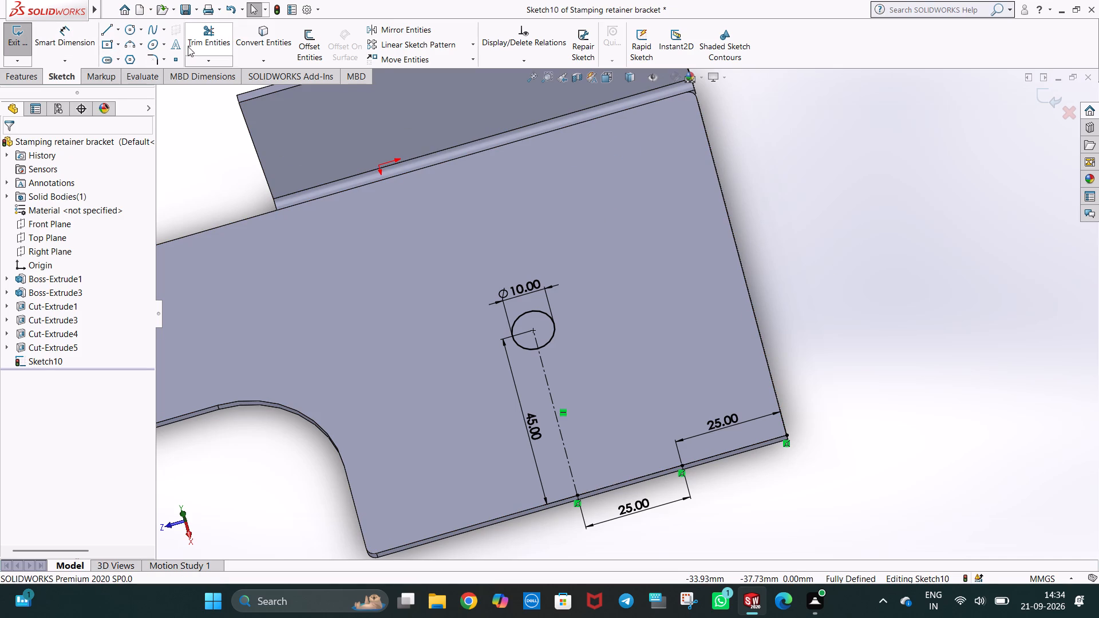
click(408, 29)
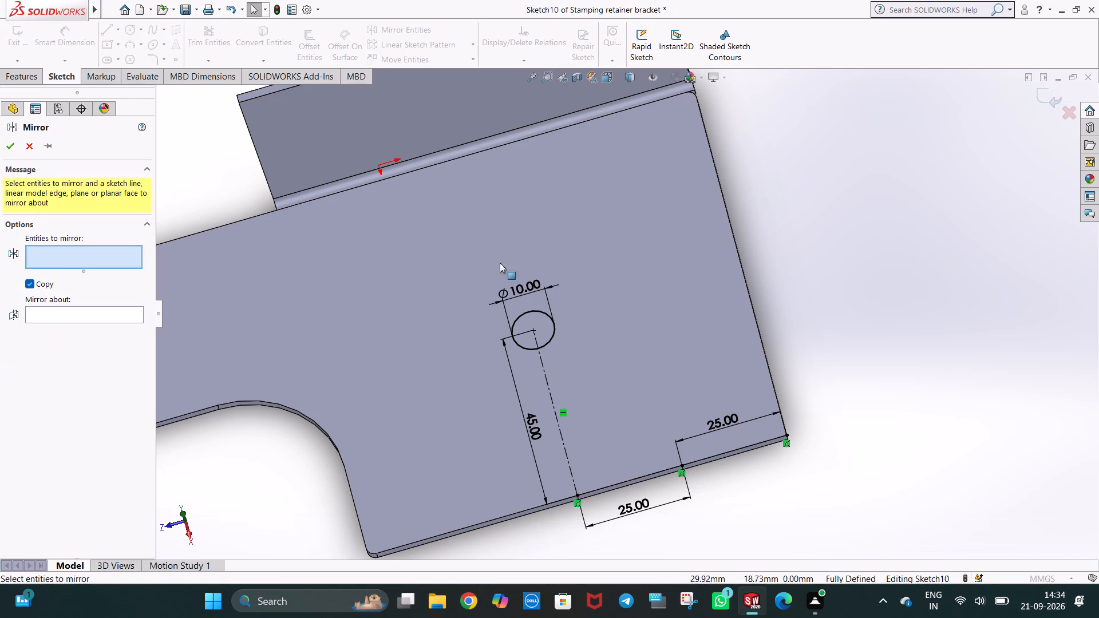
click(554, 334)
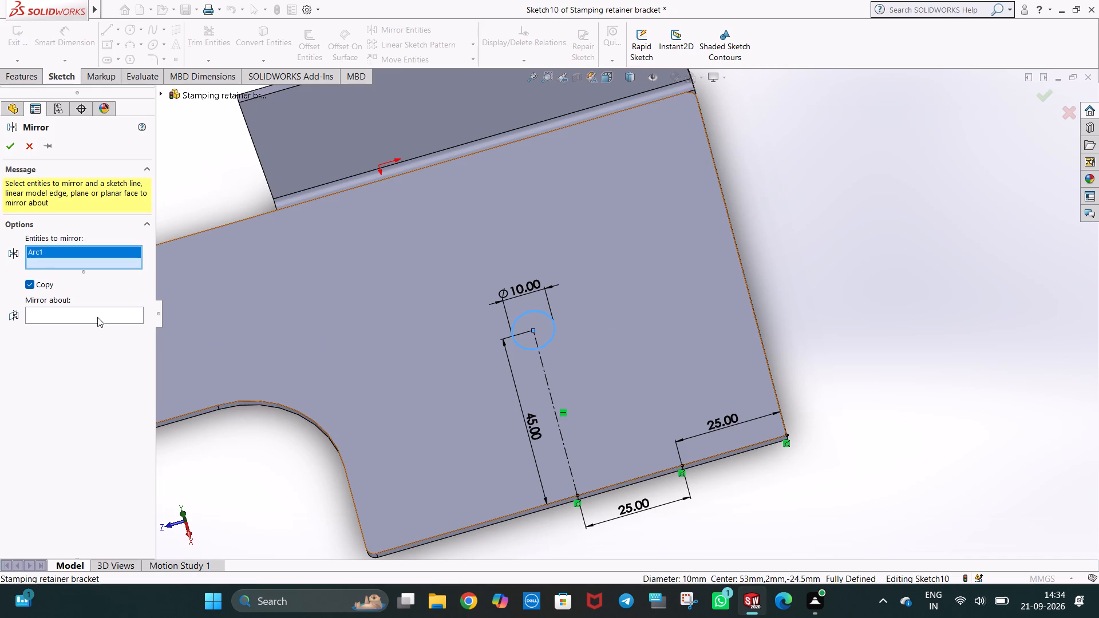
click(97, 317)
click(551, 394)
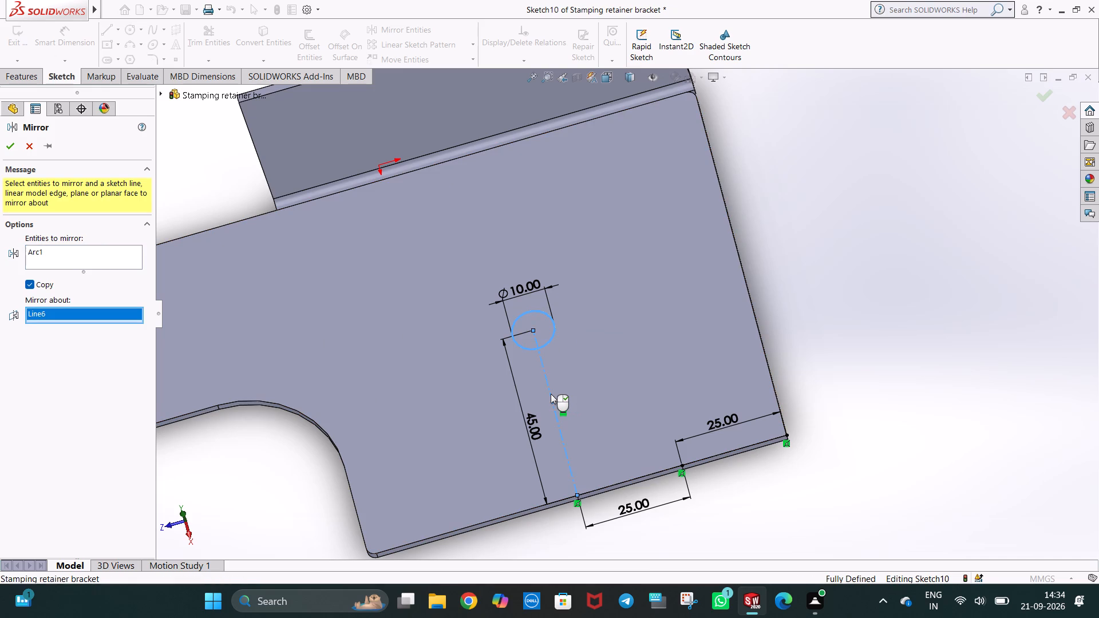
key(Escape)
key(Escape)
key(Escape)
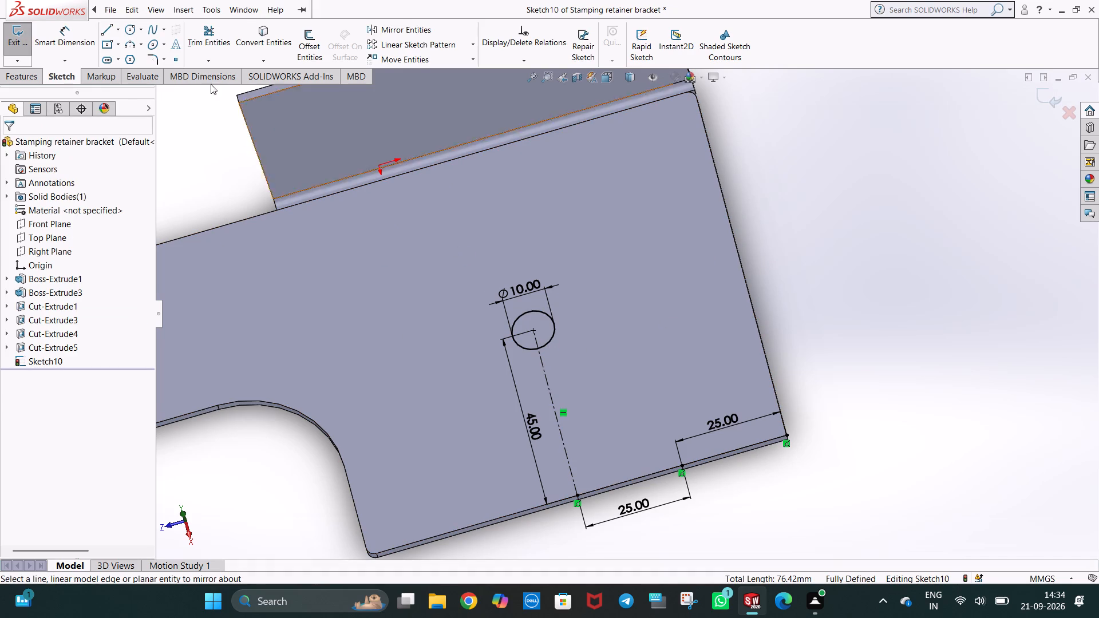
Draw a second circle of 5 mm radius, aligned with the first circle's centre and the shared endpoint of the 25 mm edge segments.
click(122, 33)
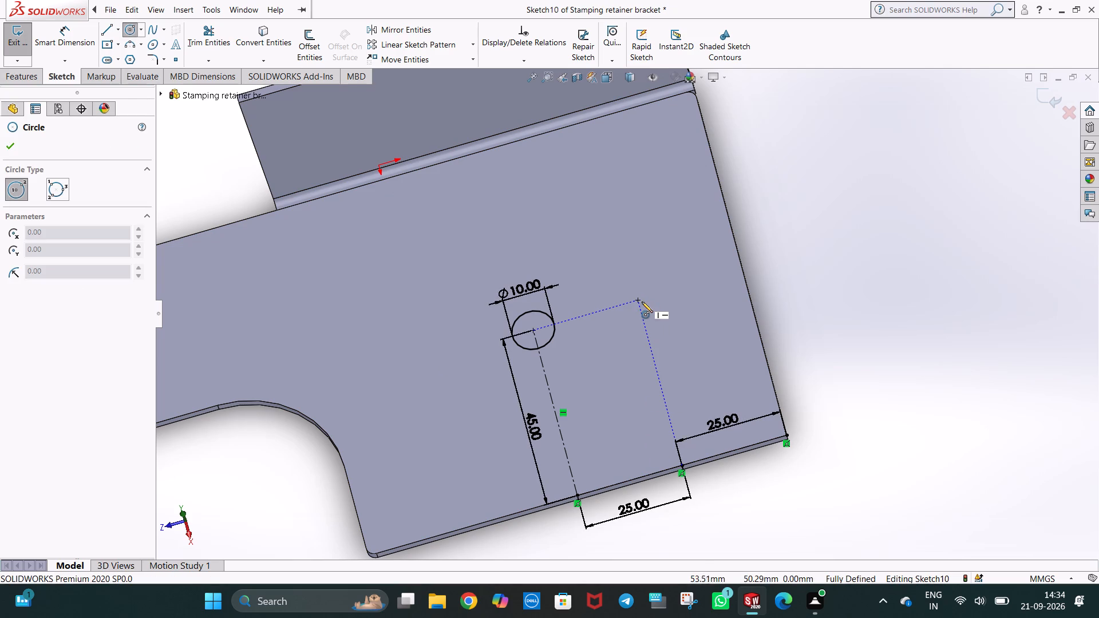
click(639, 301)
click(645, 315)
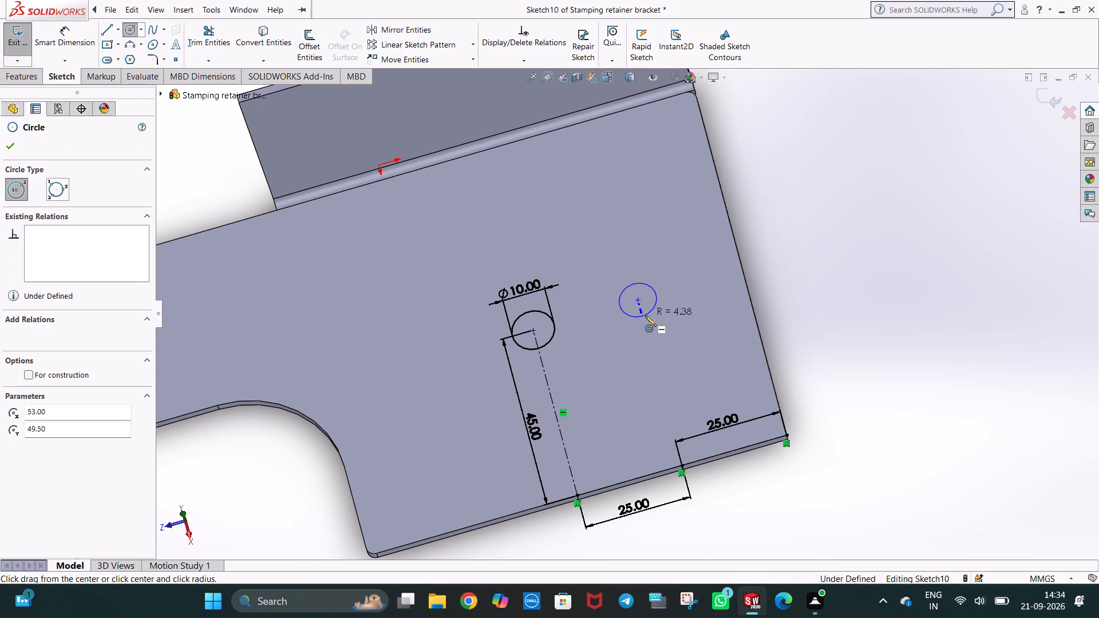
key(5)
key(Return)
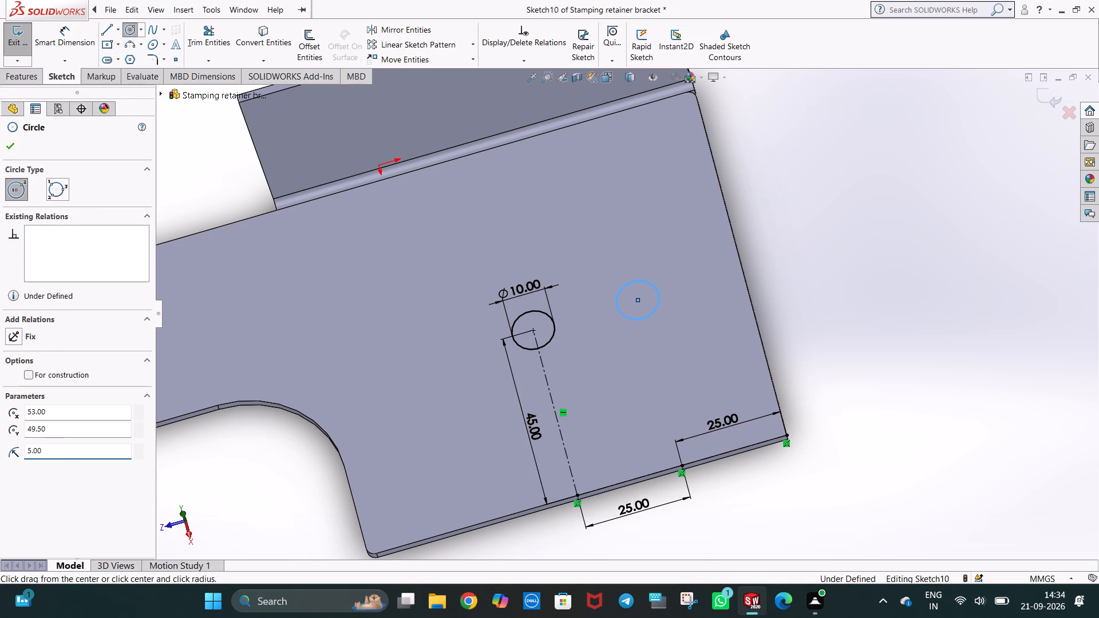
key(Escape)
key(Escape)
click(763, 279)
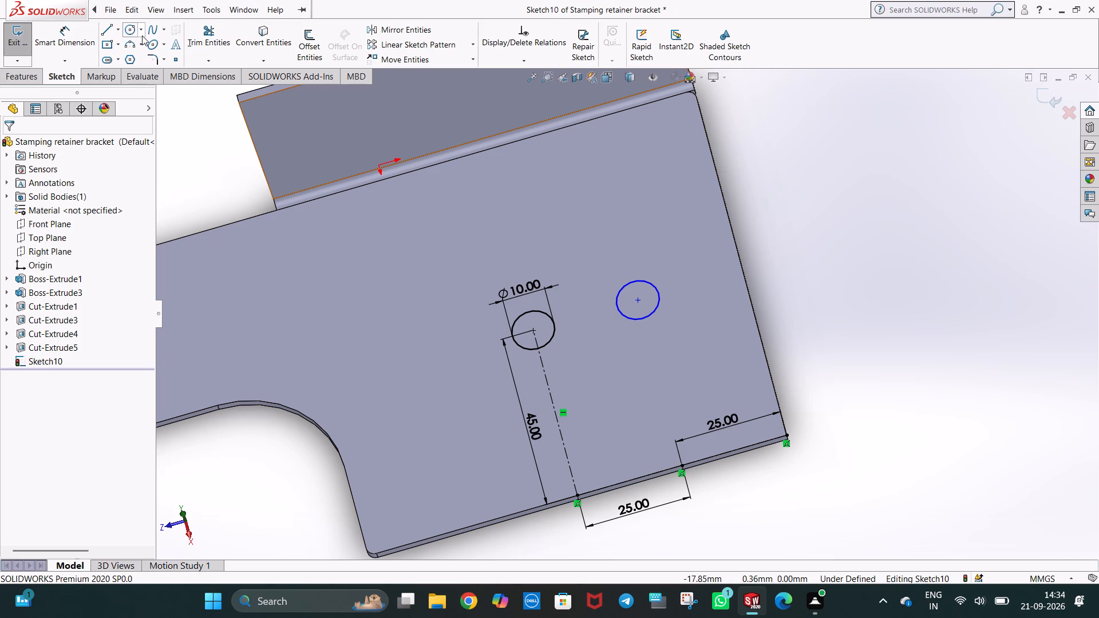
Dimension the second circle's diameter at 10 mm, placing the dimension beside it towards the plate's short end edge.
click(75, 40)
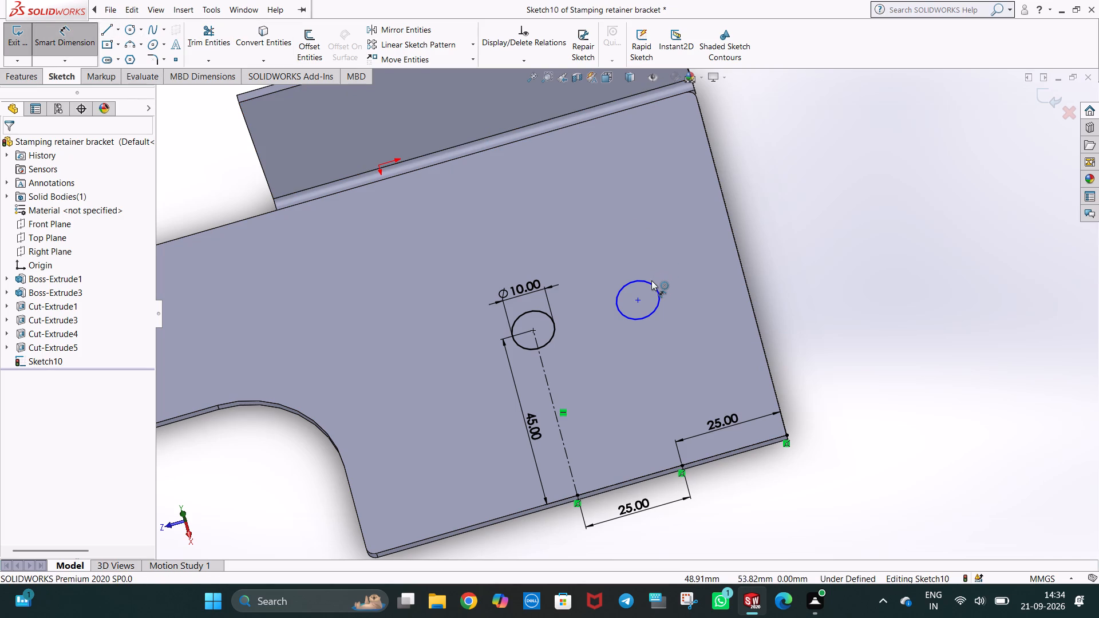
click(651, 280)
click(667, 276)
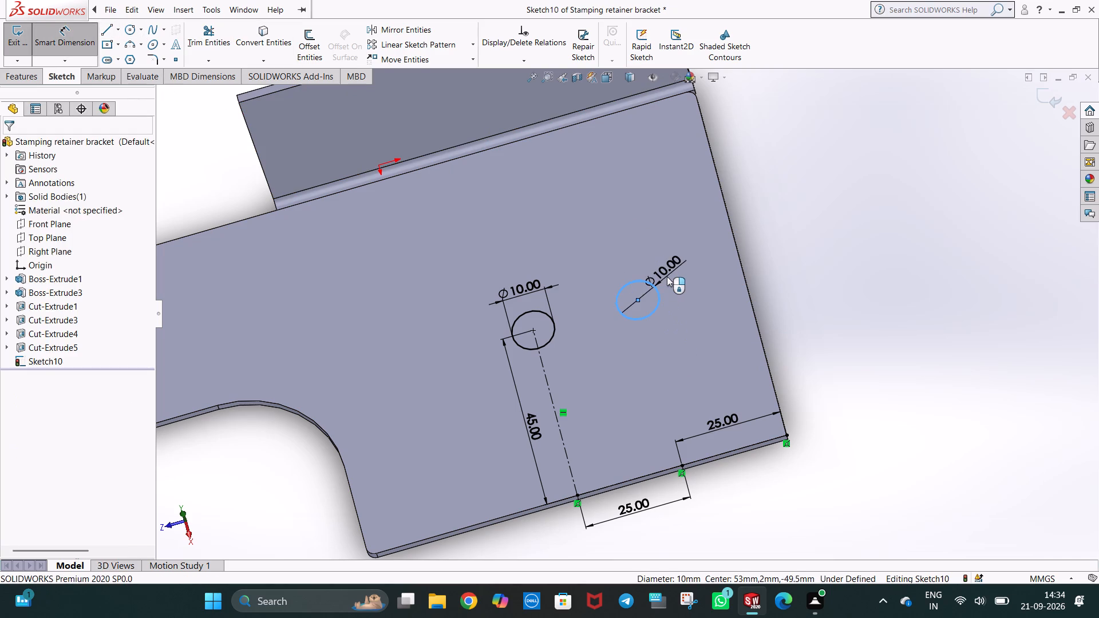
click(618, 259)
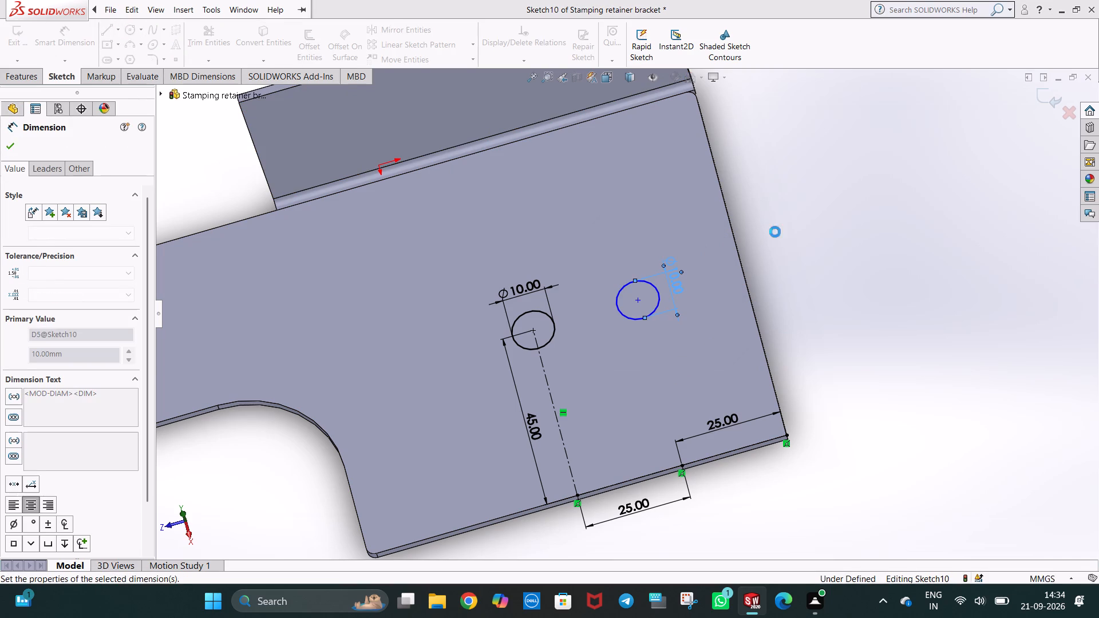
click(775, 232)
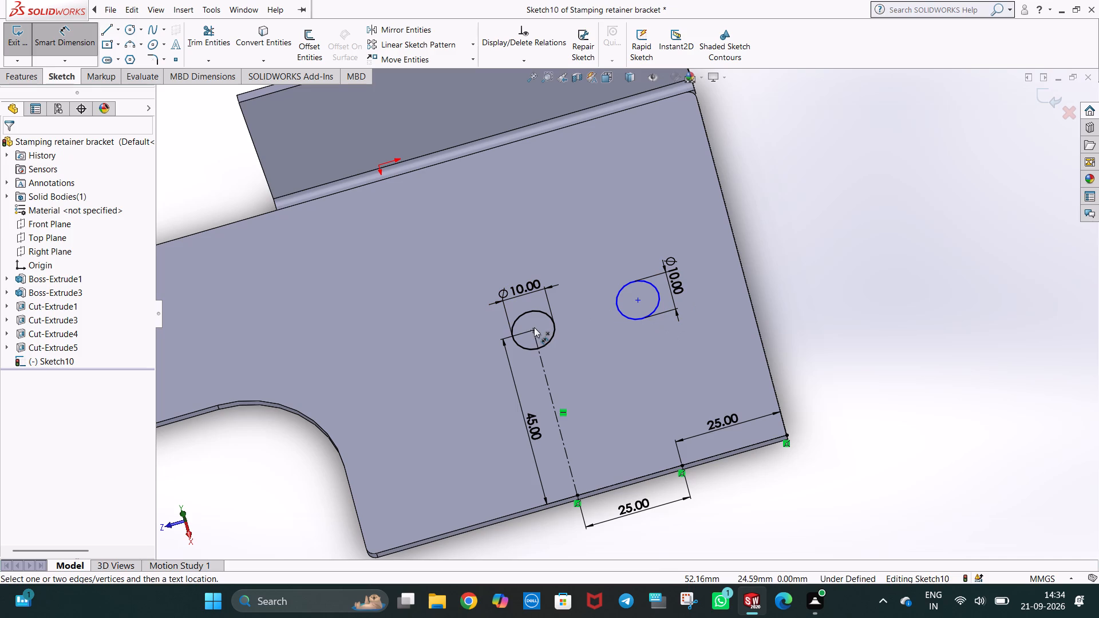
Dimension the spacing between the two circle centres at 25 mm.
click(532, 330)
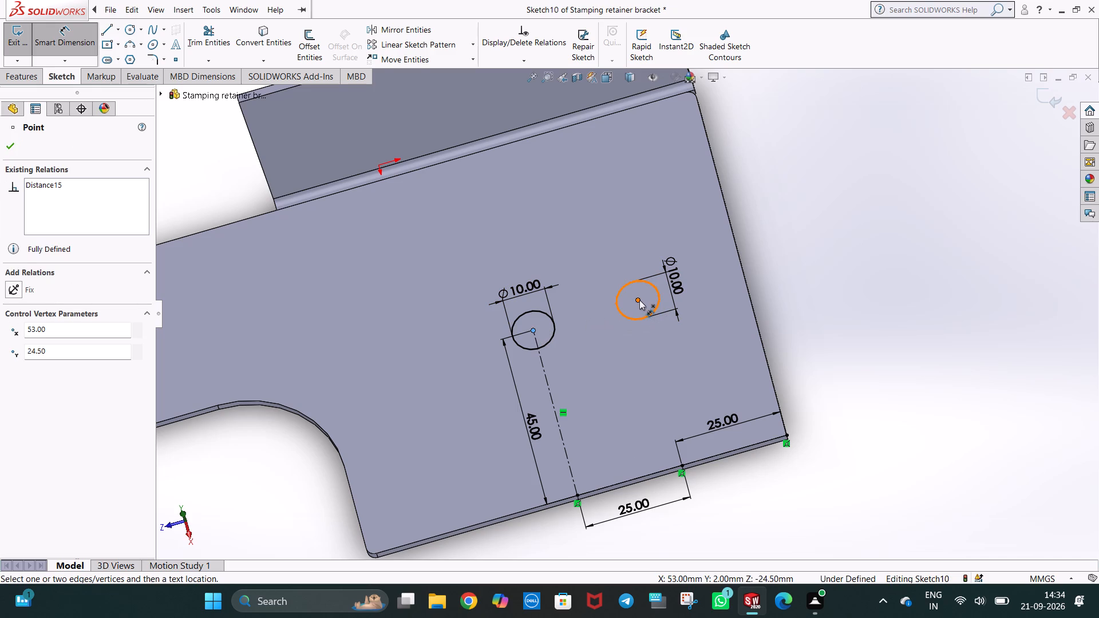
click(639, 300)
click(603, 344)
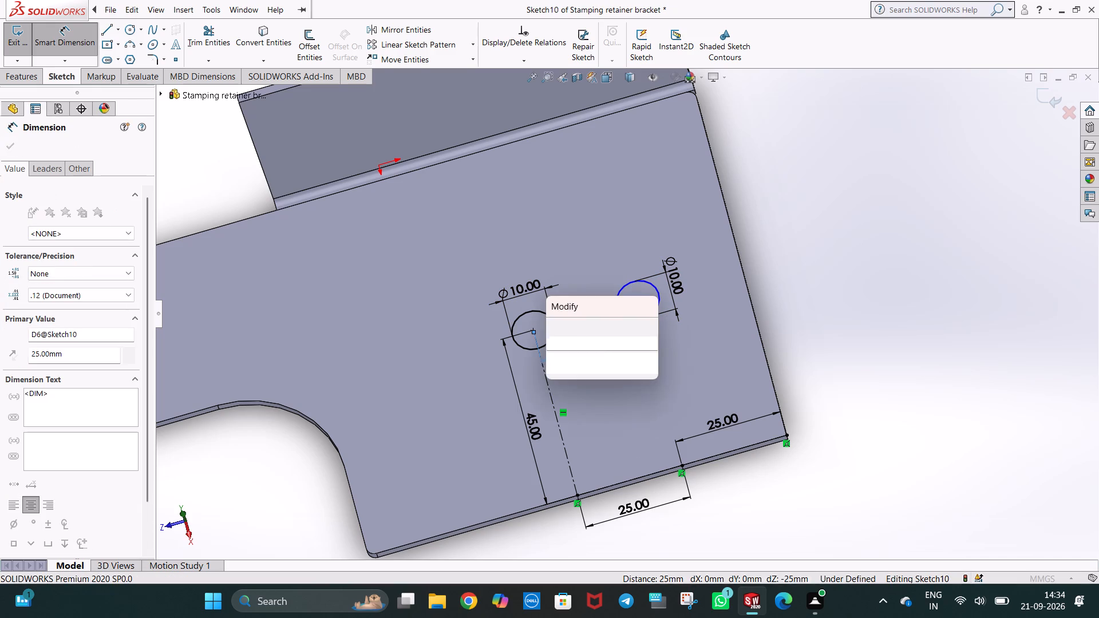
click(554, 328)
click(906, 275)
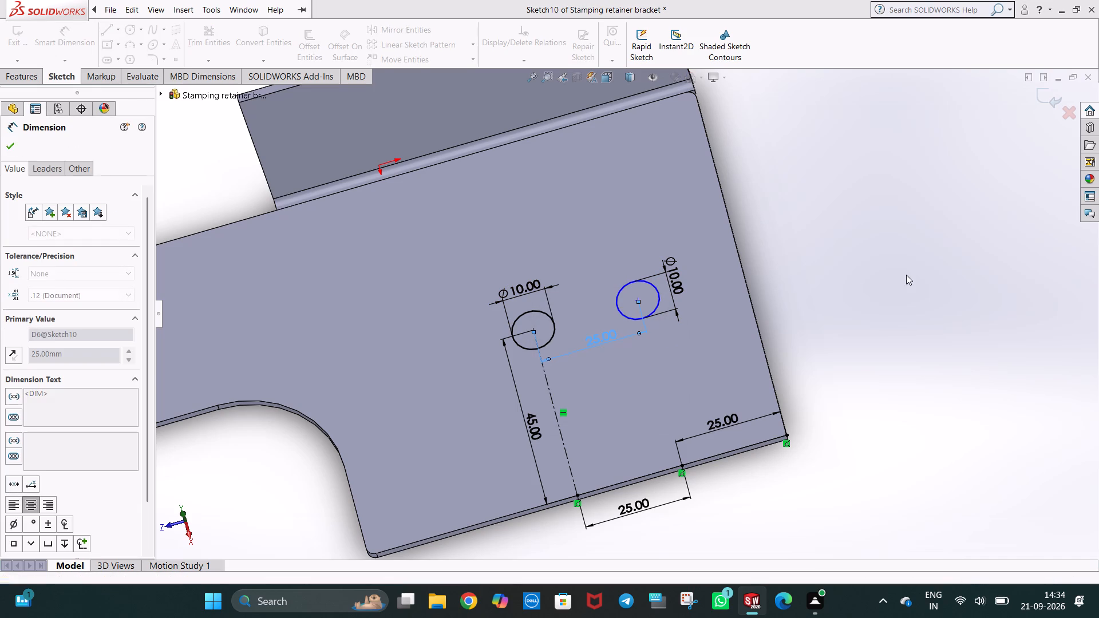
Dimension the distance from the second circle's centre to the origin, placing the dimension between them and keeping its value.
click(640, 302)
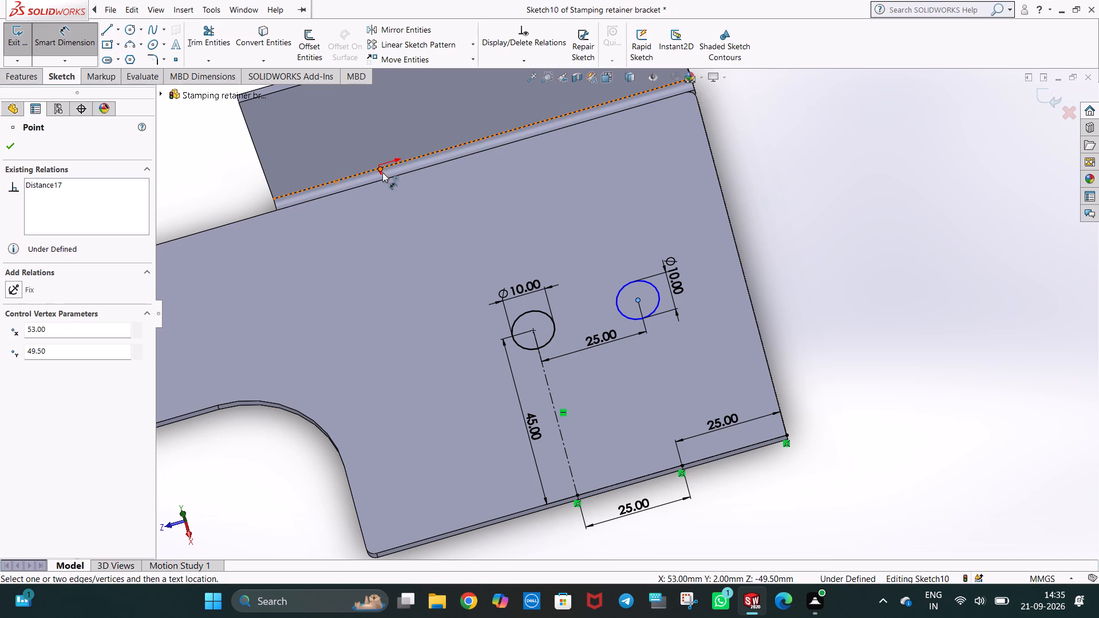
middle_drag(396, 184, 398, 200)
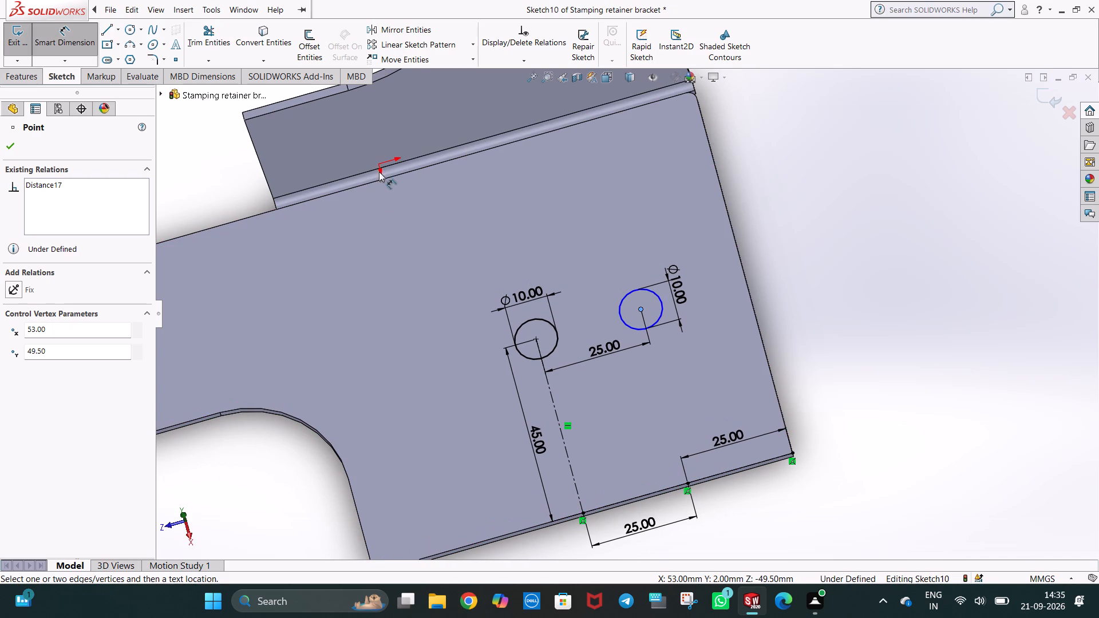
click(379, 169)
click(506, 224)
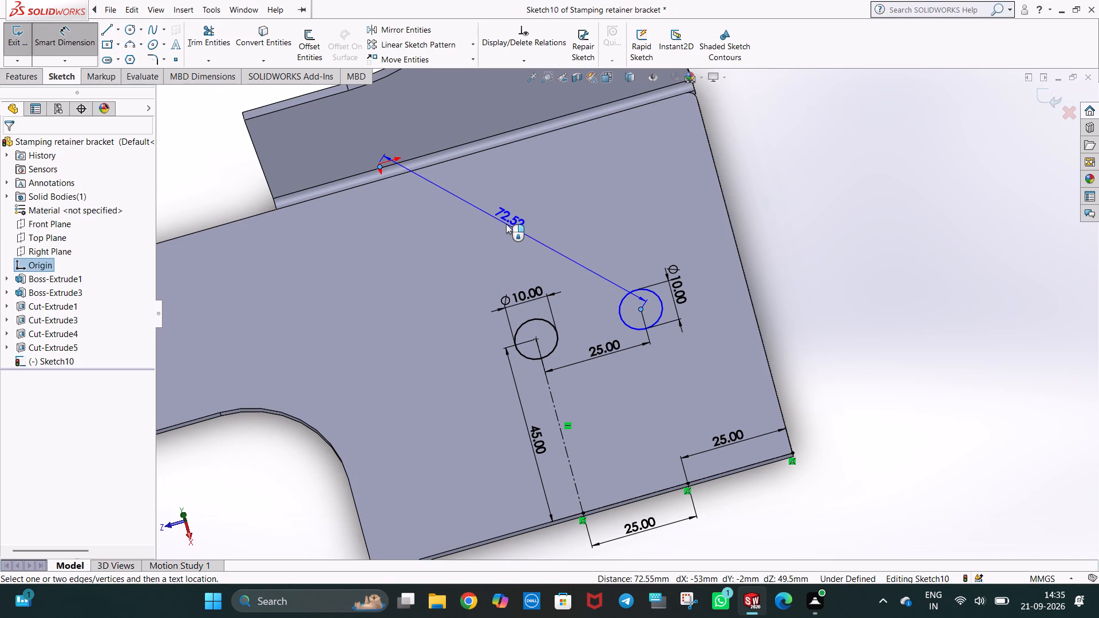
click(452, 207)
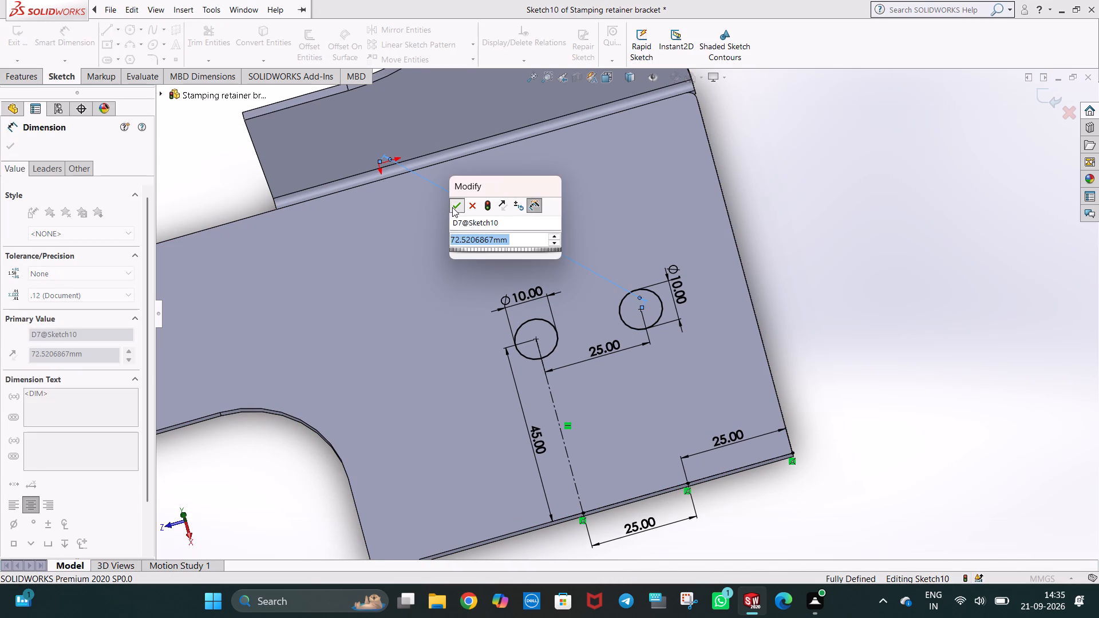
click(767, 225)
Mirror the second 10 mm circle about the 45 mm centerline to make a third circle on the other side.
click(416, 28)
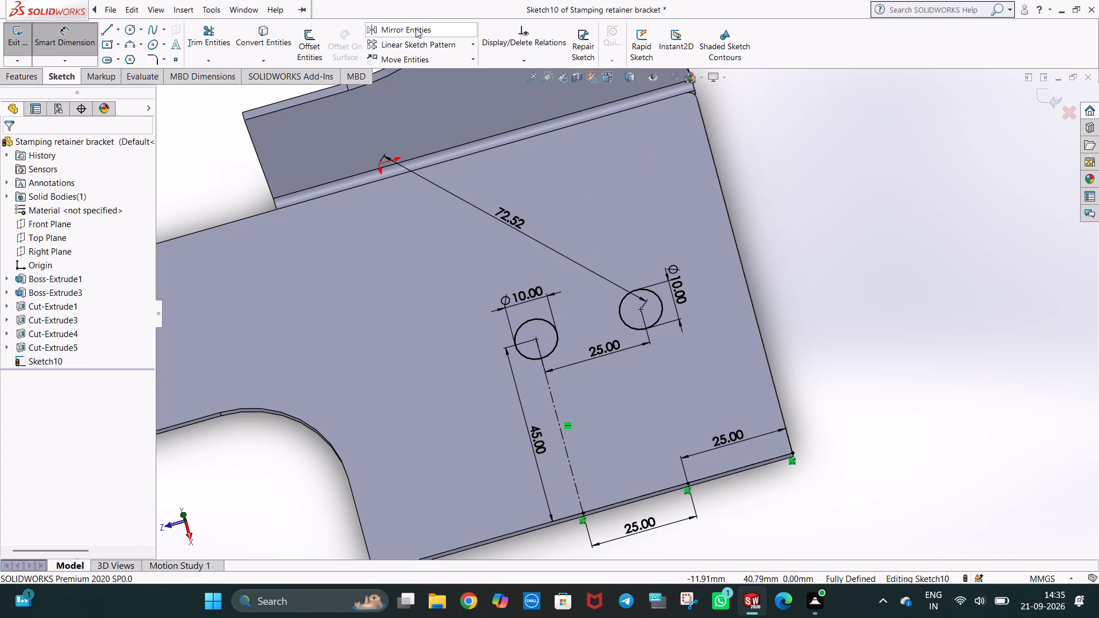
click(628, 326)
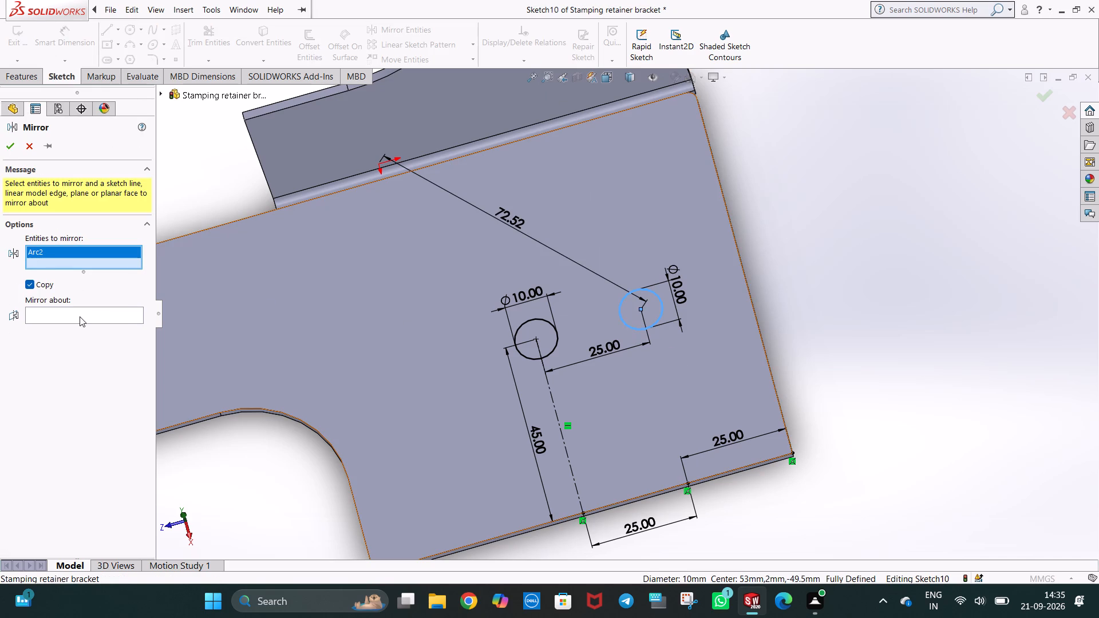
click(80, 316)
click(576, 480)
right_click(576, 480)
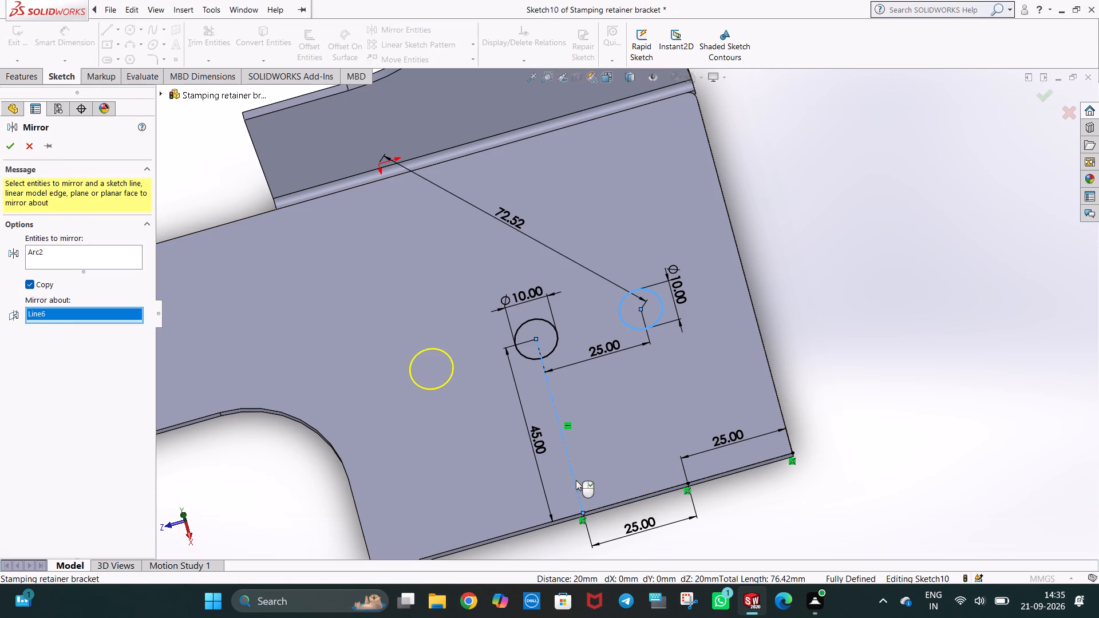
click(851, 324)
Set up a blind boss extrusion of the three circles, with the direction reversed to project through the plate's underside.
middle_drag(813, 407, 821, 311)
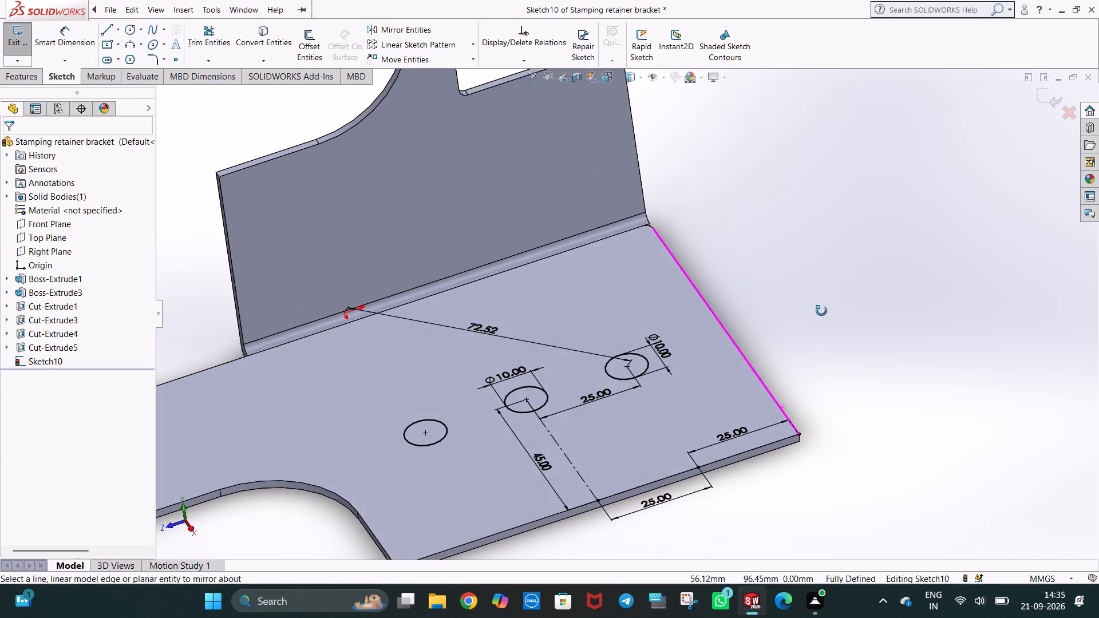
middle_drag(821, 311, 840, 309)
click(27, 84)
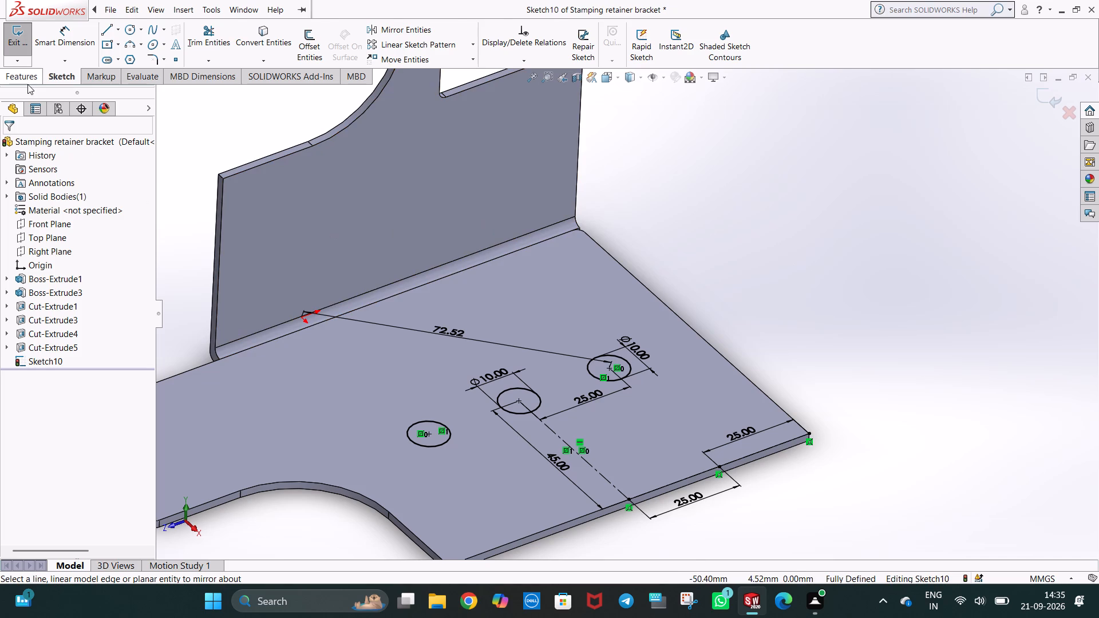
click(33, 57)
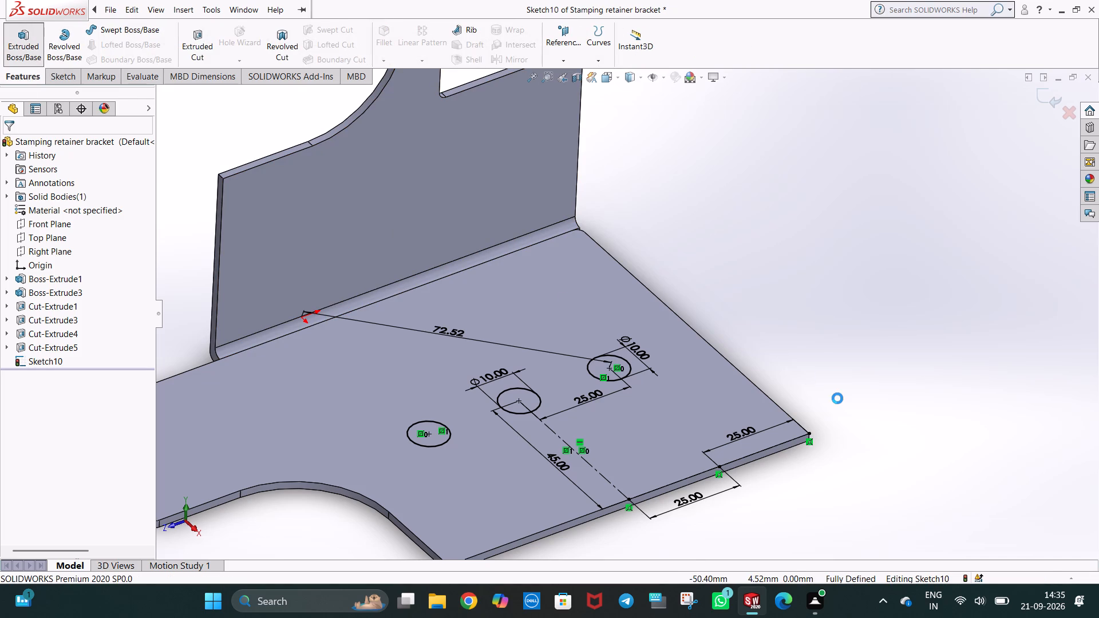
scroll(837, 398, up, 1)
scroll(705, 497, up, 1)
middle_drag(643, 492, 618, 428)
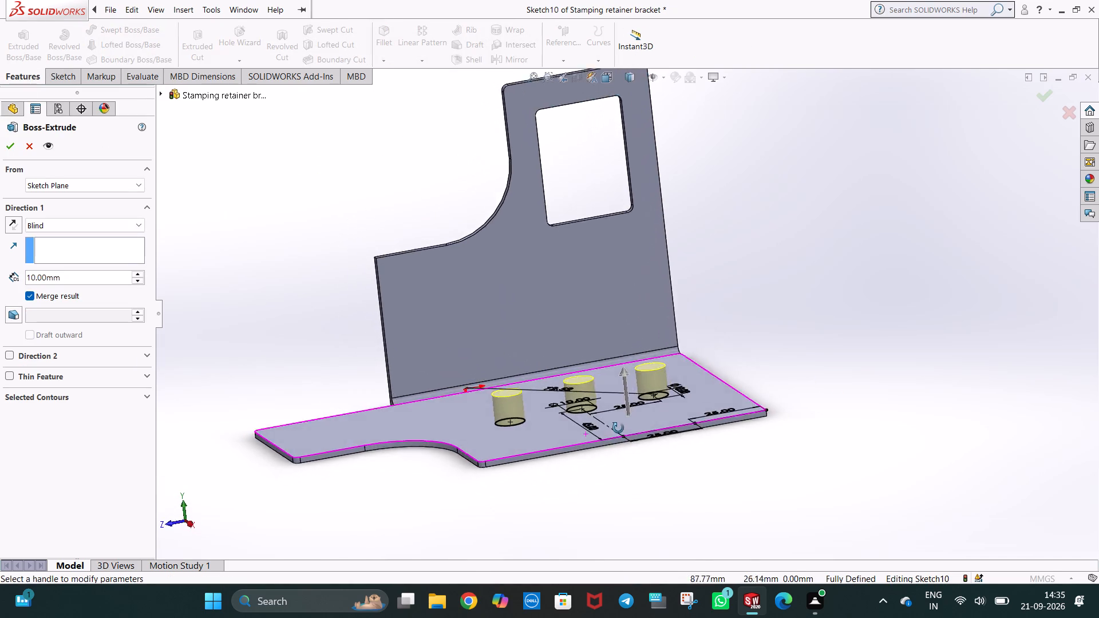
middle_drag(618, 428, 619, 405)
click(7, 223)
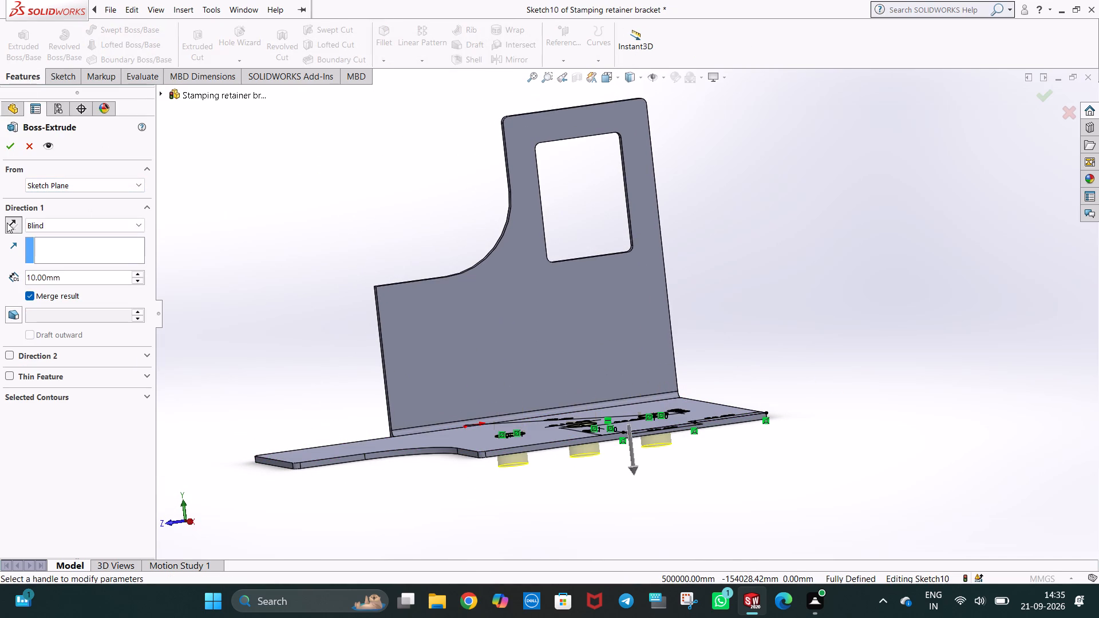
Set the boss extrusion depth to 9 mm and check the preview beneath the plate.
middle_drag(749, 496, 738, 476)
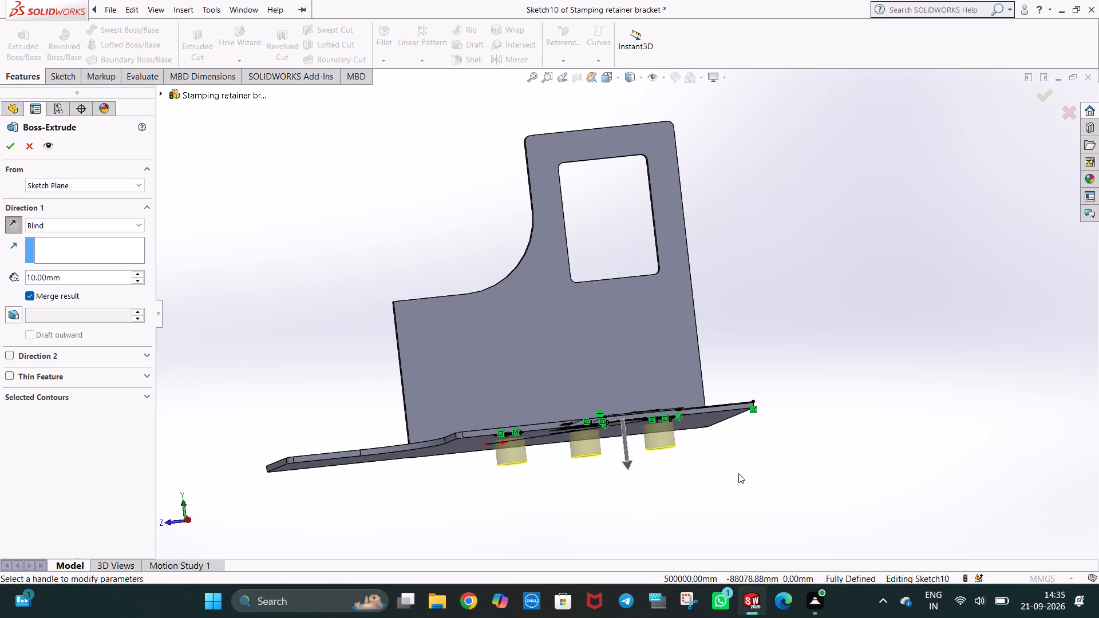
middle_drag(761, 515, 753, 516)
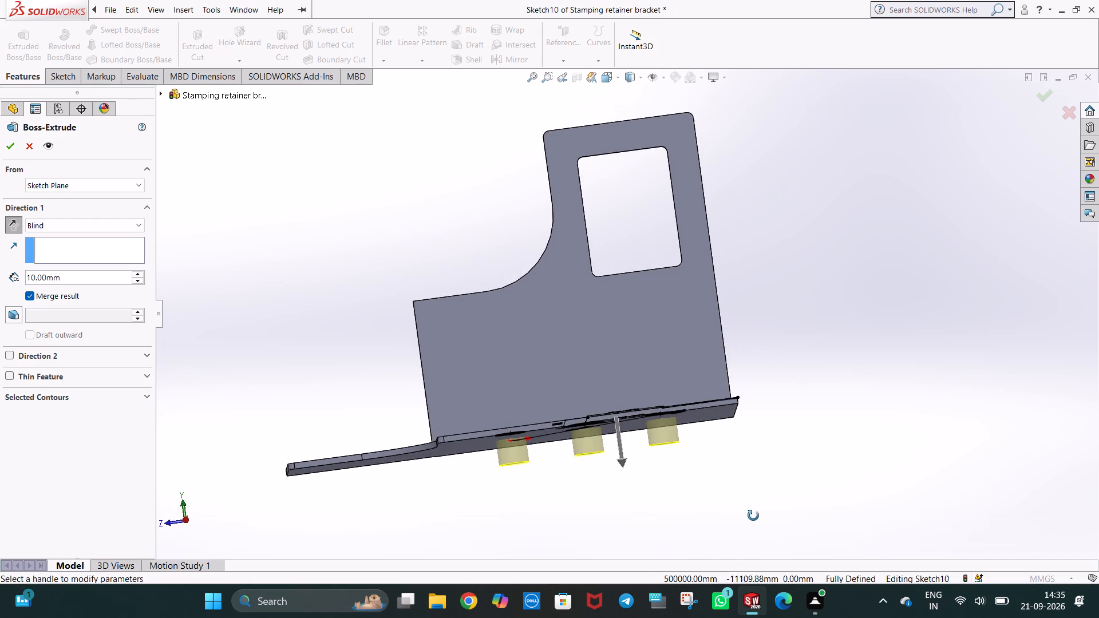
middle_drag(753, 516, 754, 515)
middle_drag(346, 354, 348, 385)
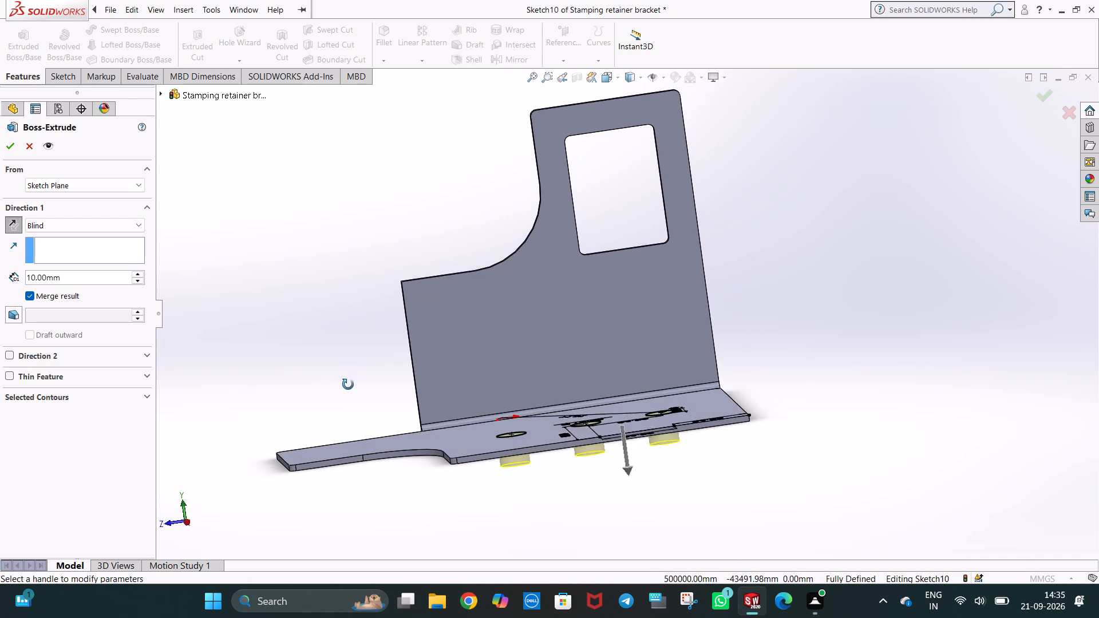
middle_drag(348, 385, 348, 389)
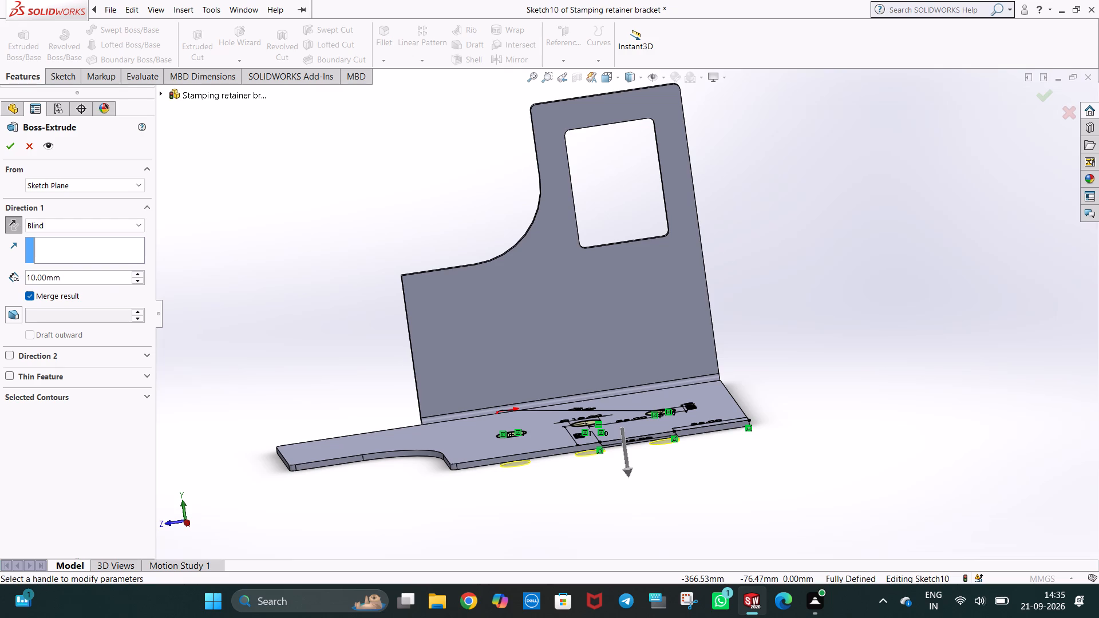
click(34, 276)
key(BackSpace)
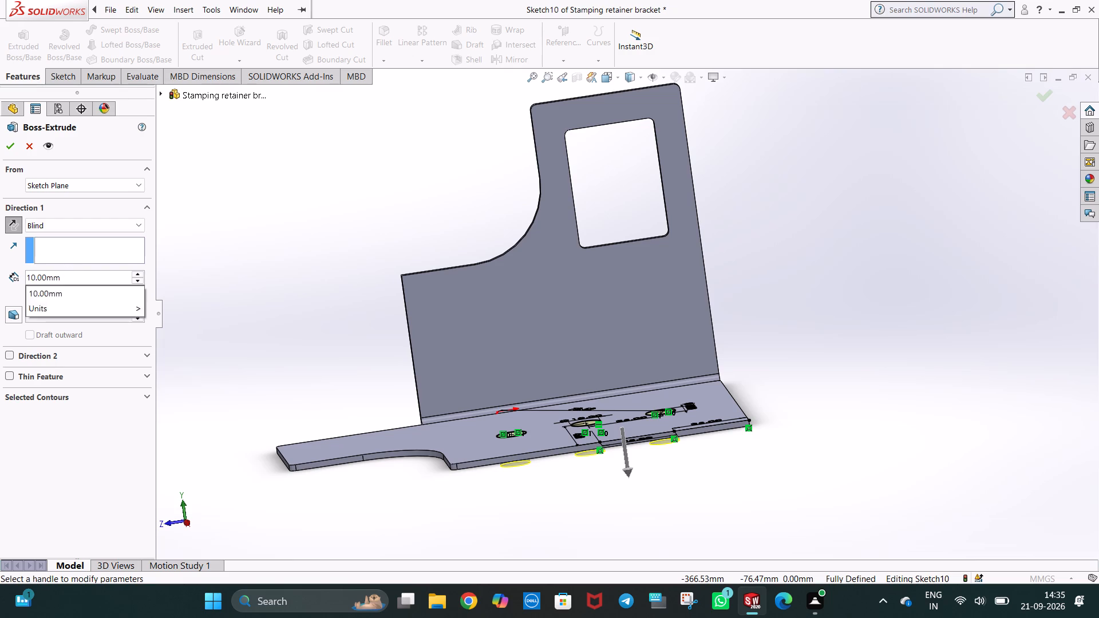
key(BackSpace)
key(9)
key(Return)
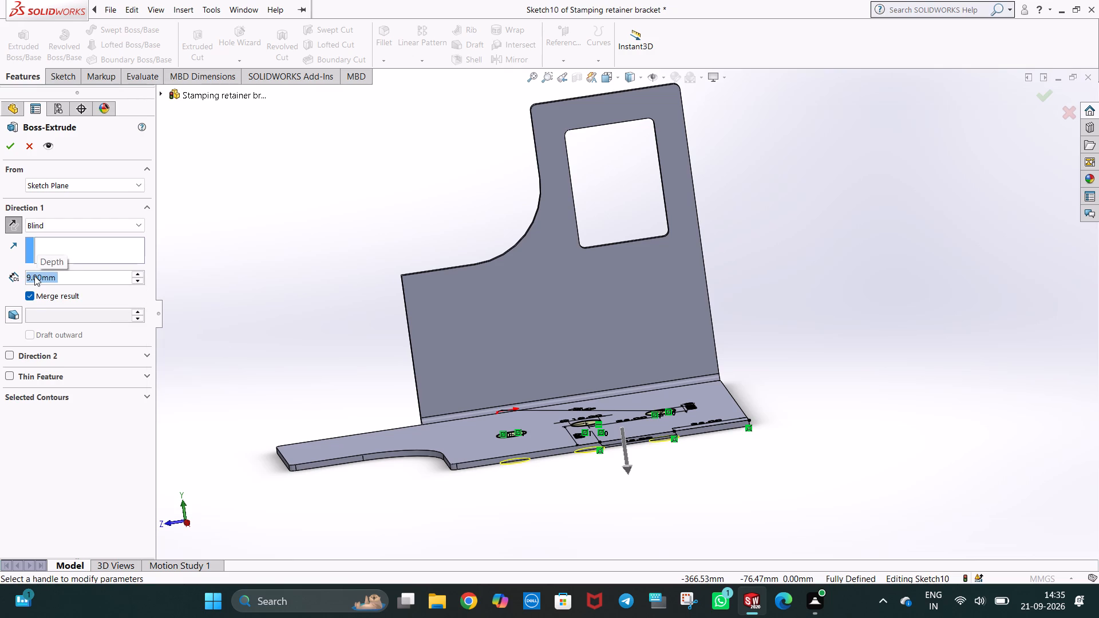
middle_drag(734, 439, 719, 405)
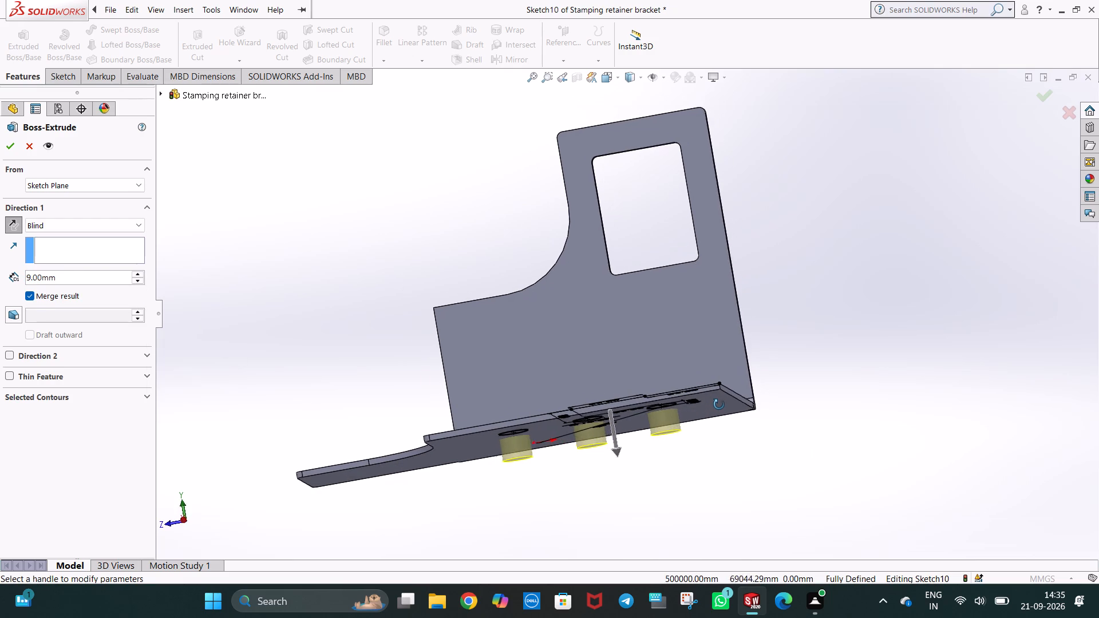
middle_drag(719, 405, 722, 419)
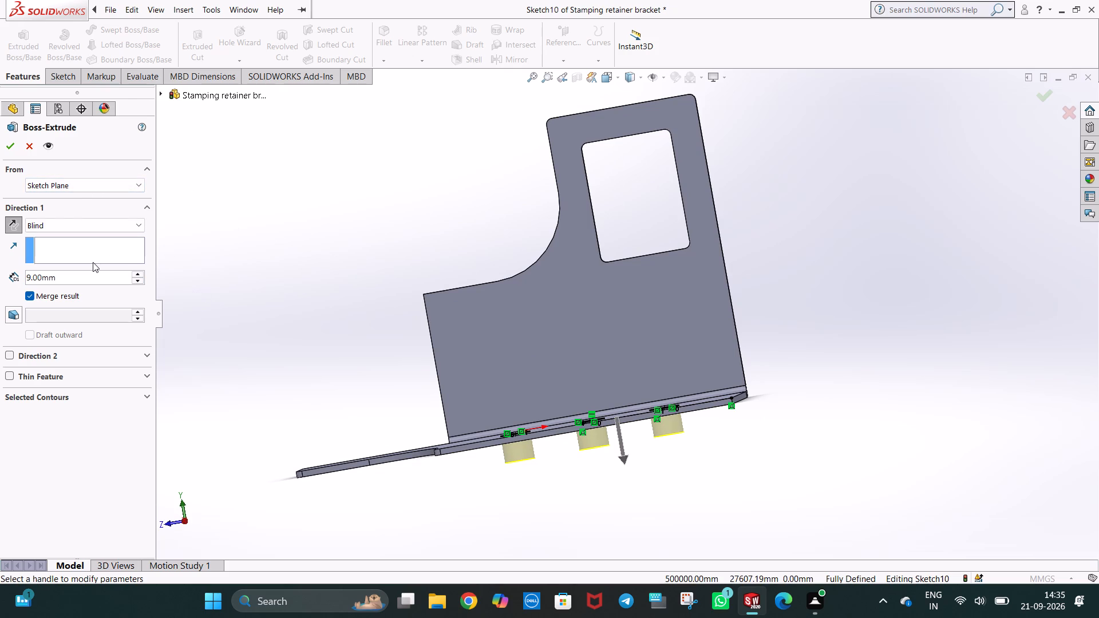
Set the boss extrusion depth to 7 mm and complete the three round bosses.
click(58, 280)
key(BackSpace)
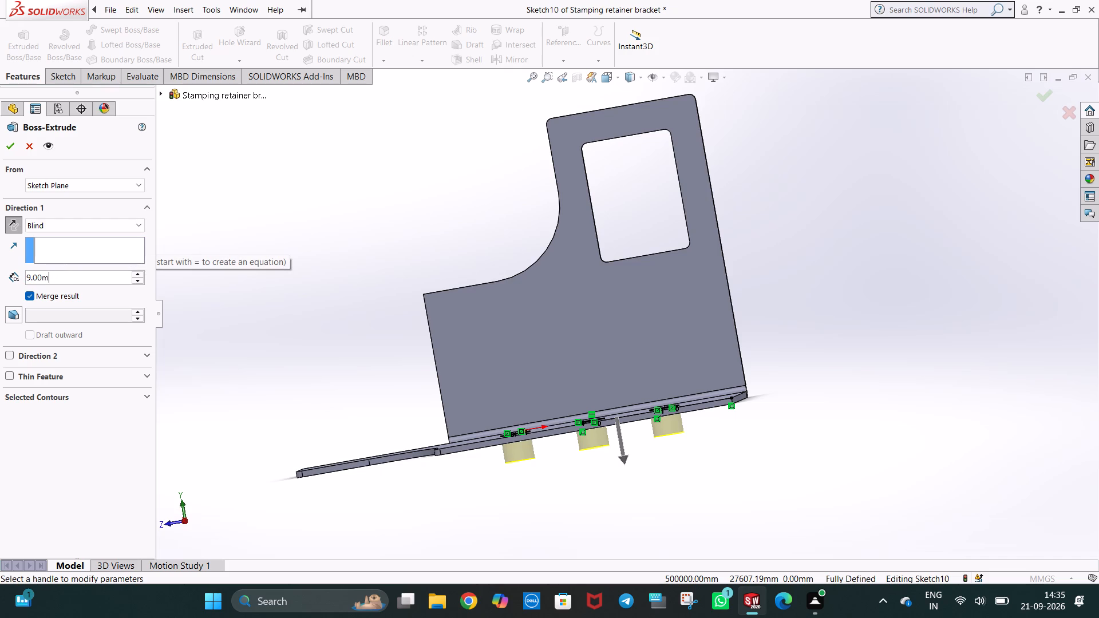
key(BackSpace)
key(BackSpace)
key(BackSpace)
key(BackSpace)
key(BackSpace)
key(BackSpace)
key(7)
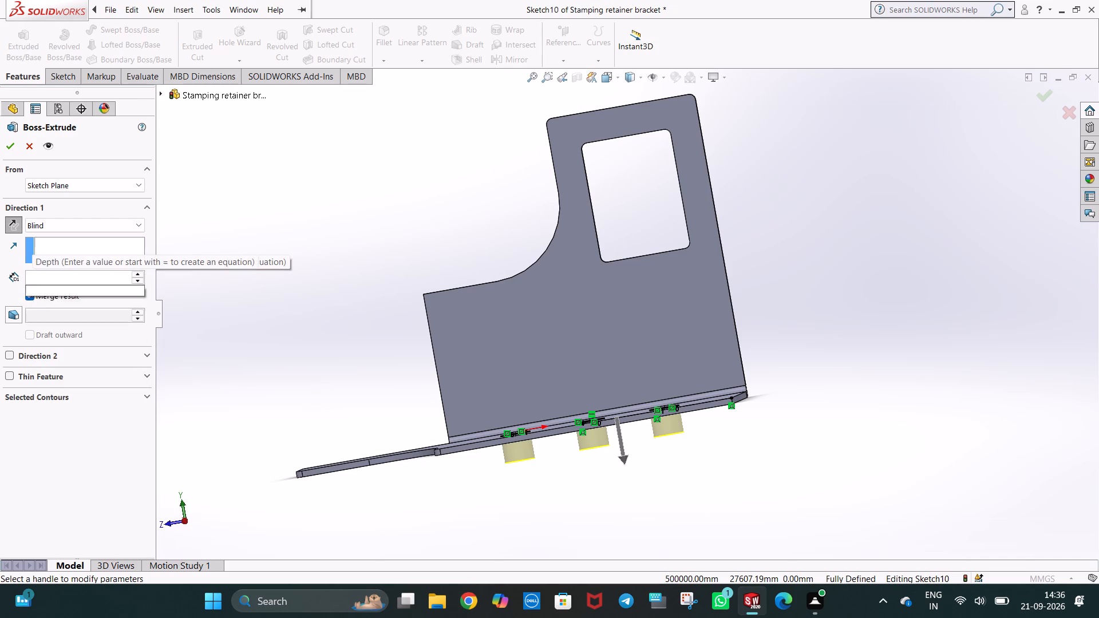
key(Return)
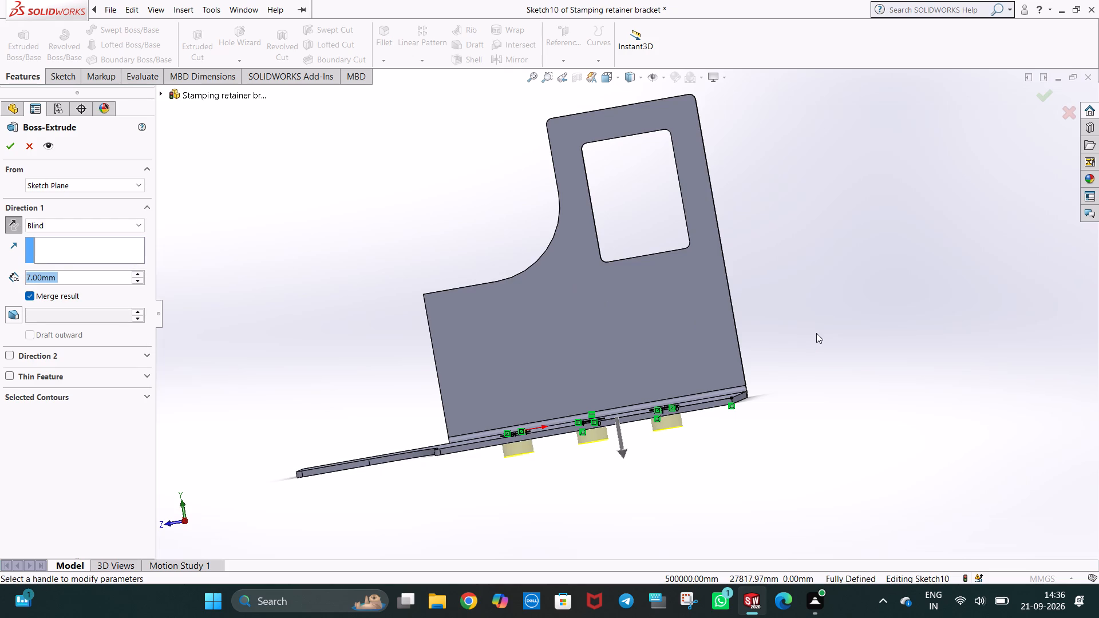
middle_drag(817, 333, 796, 399)
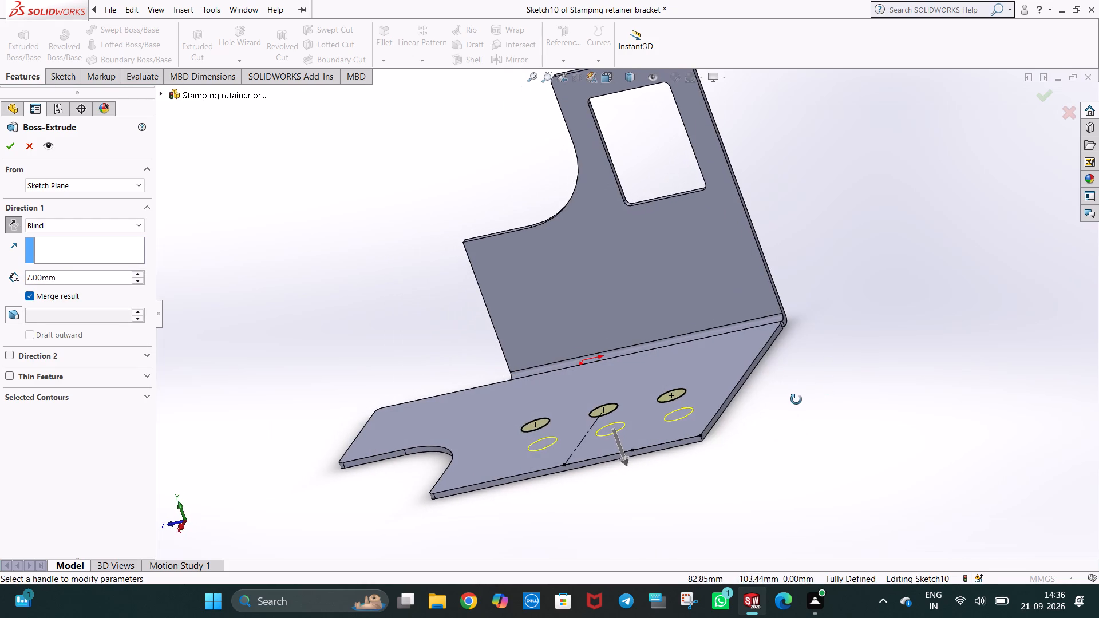
middle_drag(796, 399, 795, 397)
click(11, 146)
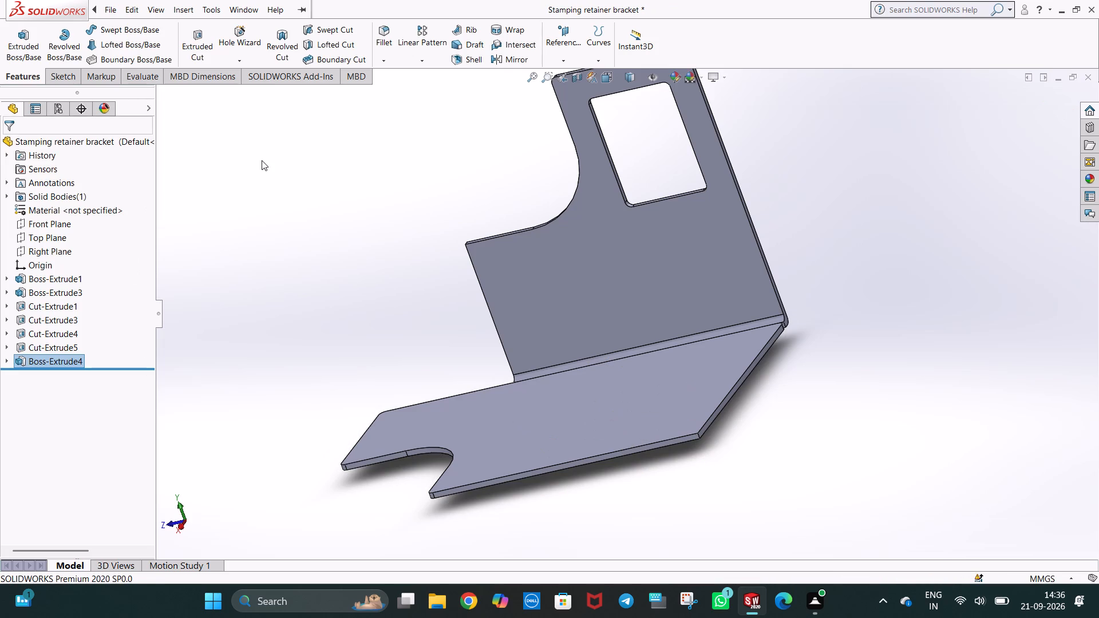
Inspect the three extruded bosses beneath the plate from side, underside and isometric views.
middle_drag(739, 413, 721, 370)
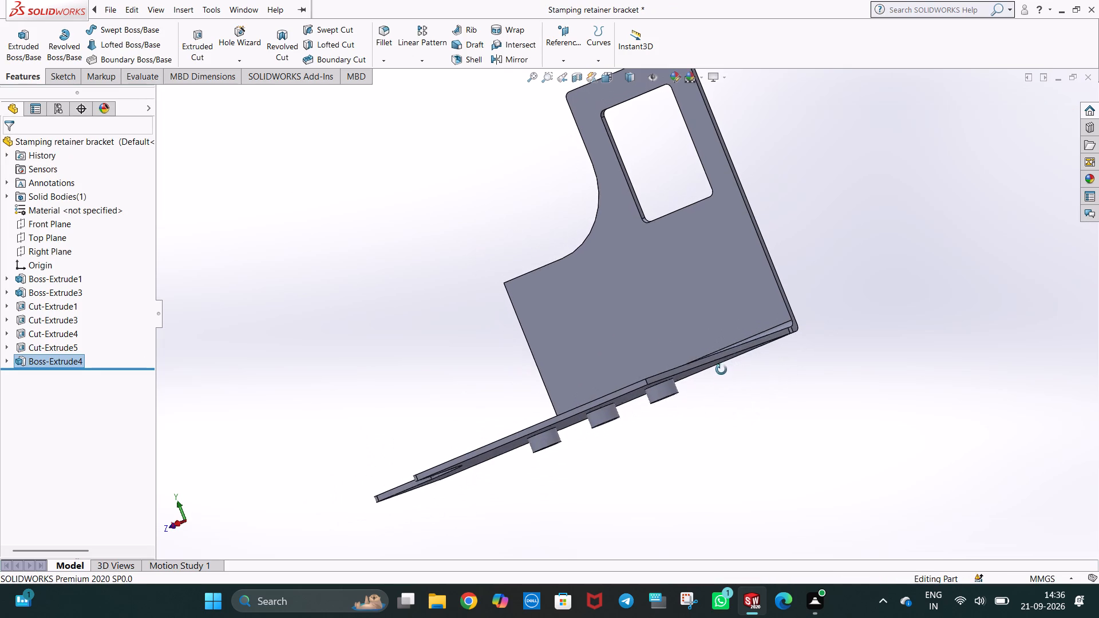
middle_drag(721, 370, 721, 369)
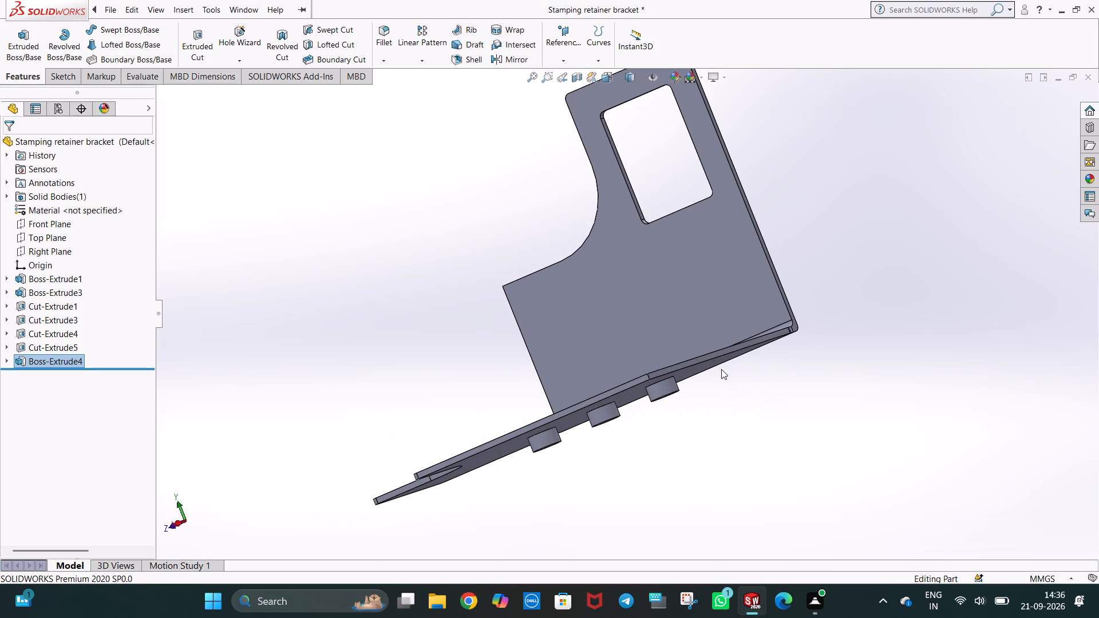
key(ctrl+7)
key(ctrl+5)
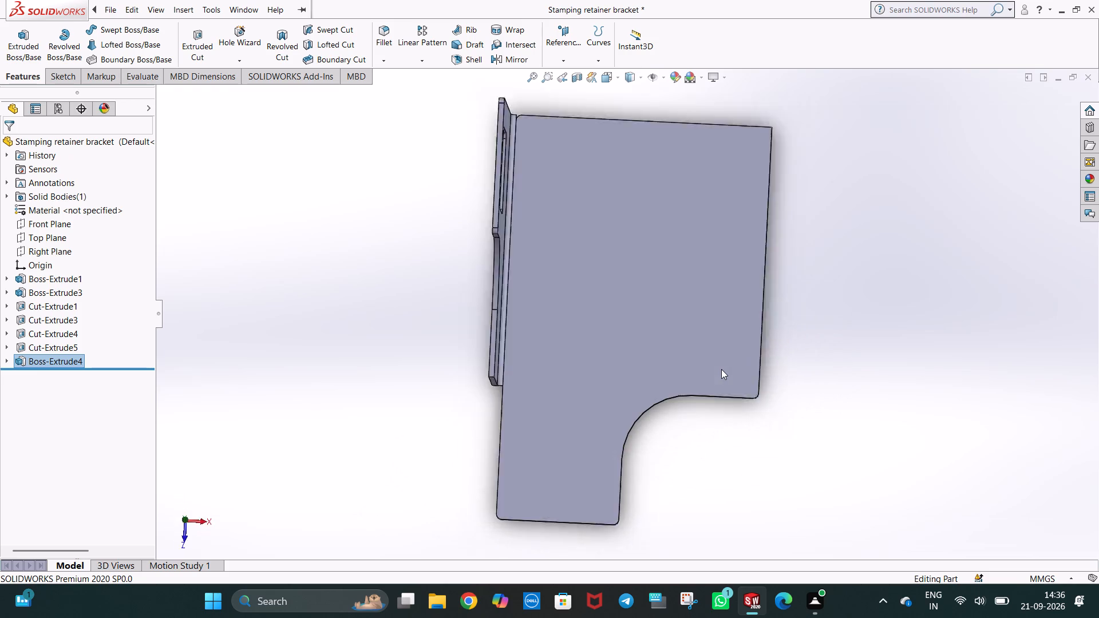
key(ctrl+4)
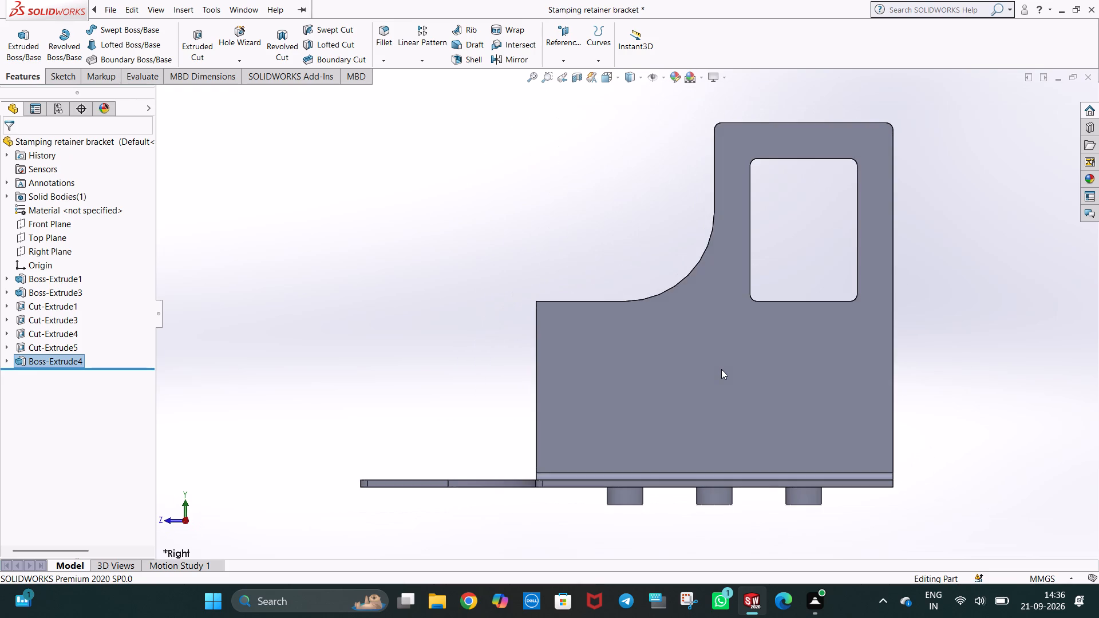
key(ctrl+3)
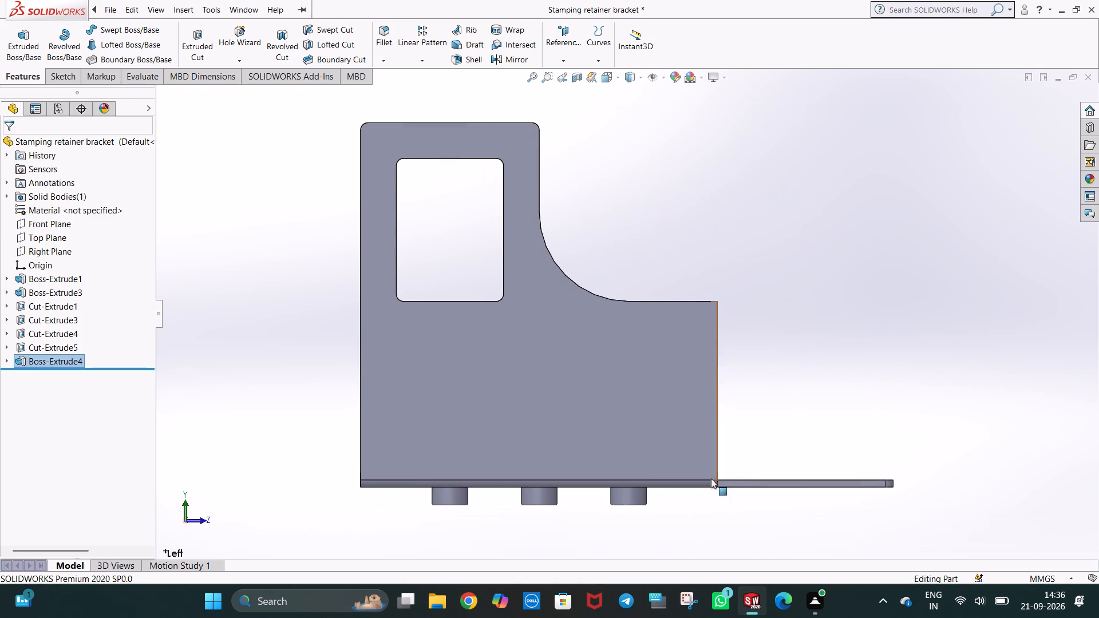
middle_drag(699, 512, 692, 355)
middle_drag(678, 475, 702, 321)
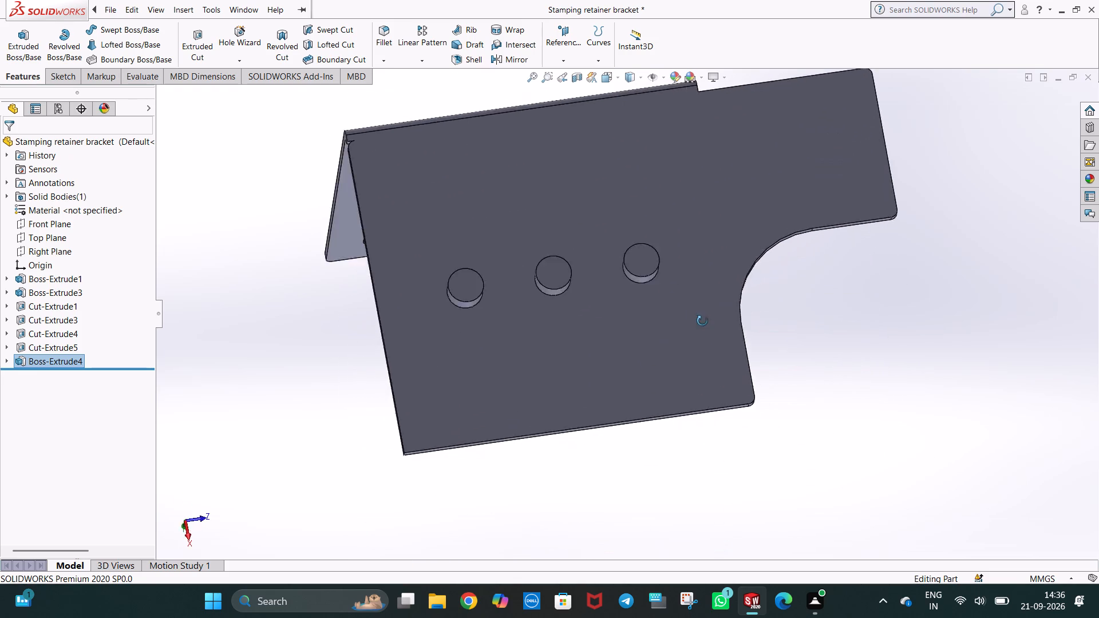
middle_drag(702, 321, 797, 429)
key(ctrl+7)
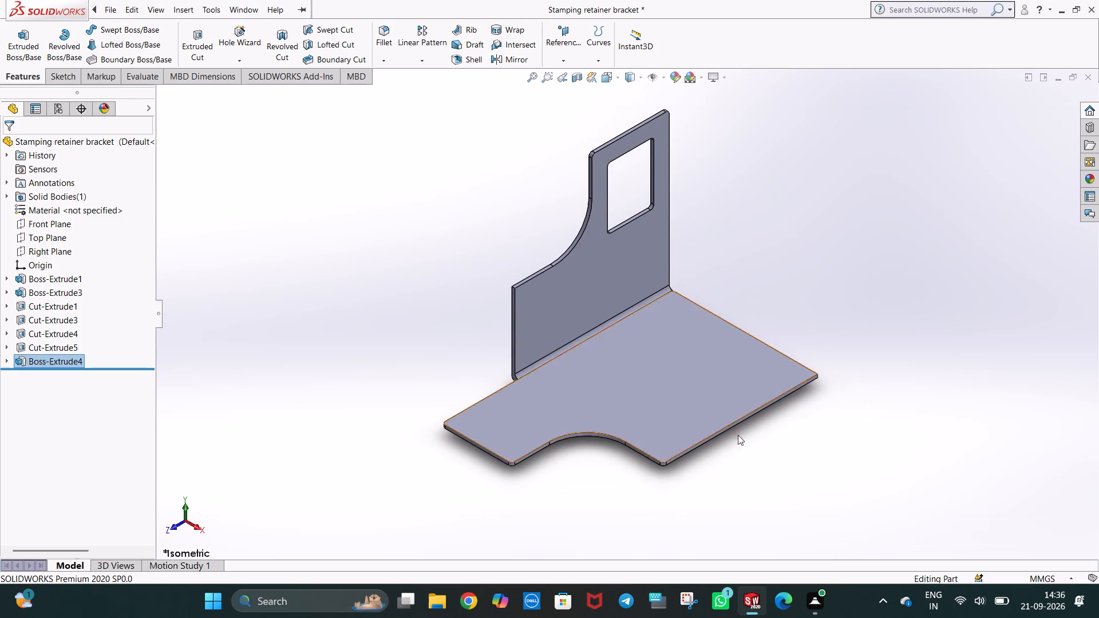
middle_drag(722, 446, 671, 458)
middle_drag(785, 374, 813, 414)
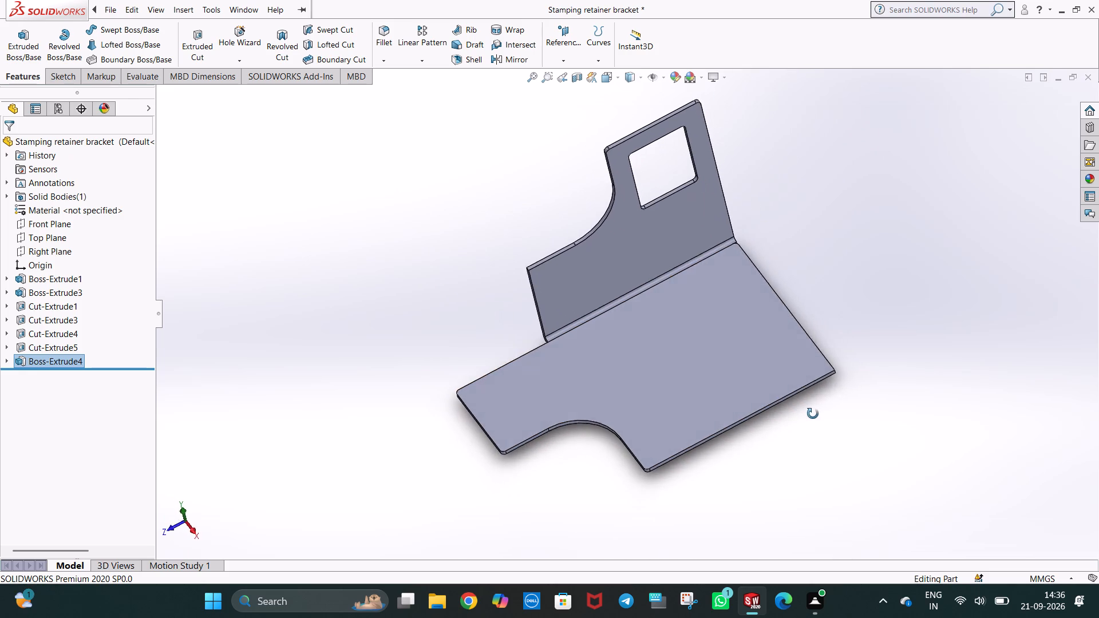
middle_drag(813, 414, 809, 409)
middle_drag(702, 378, 670, 295)
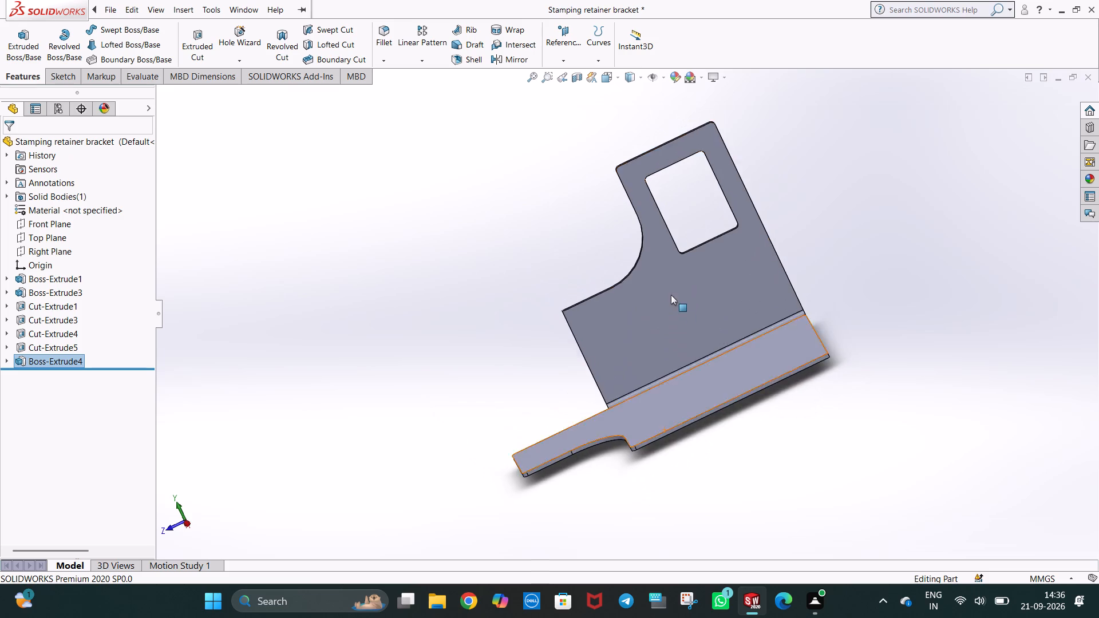
middle_drag(788, 420, 741, 356)
middle_drag(745, 354, 748, 354)
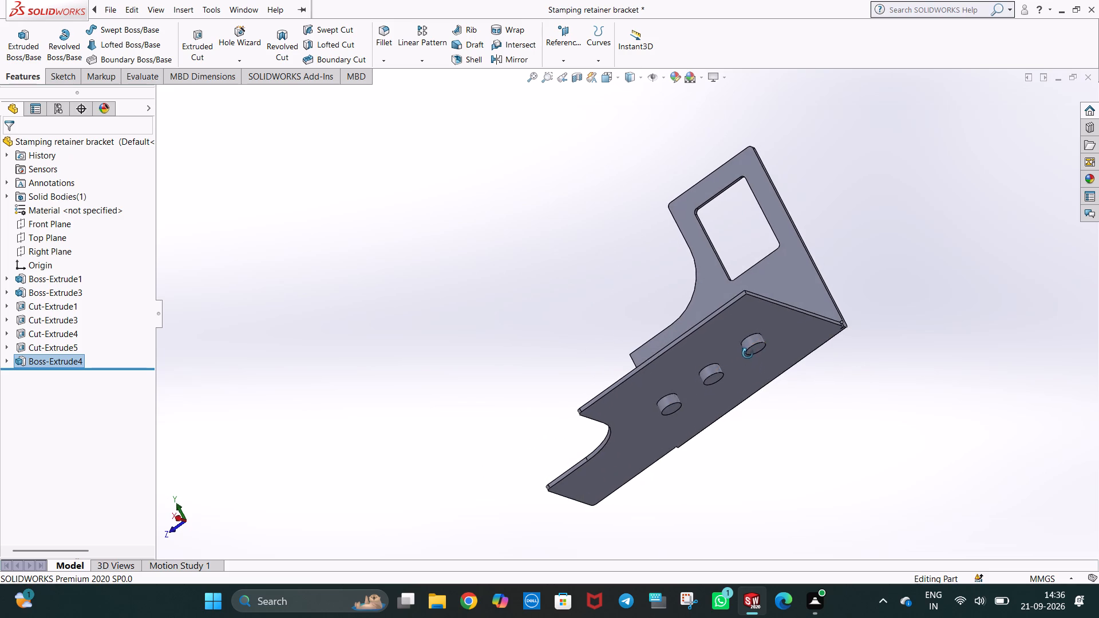
Start a sketch on the Front Plane, with the side profile of the round bosses in close view.
middle_drag(748, 354, 756, 353)
key(ctrl+1)
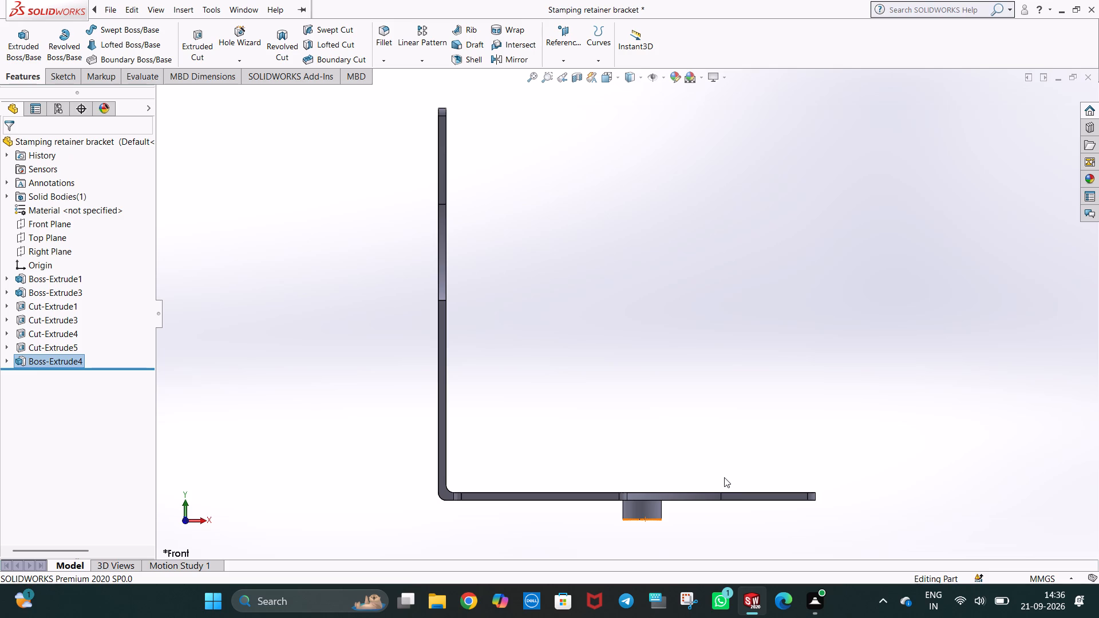
middle_drag(726, 475, 709, 472)
key(ctrl+1)
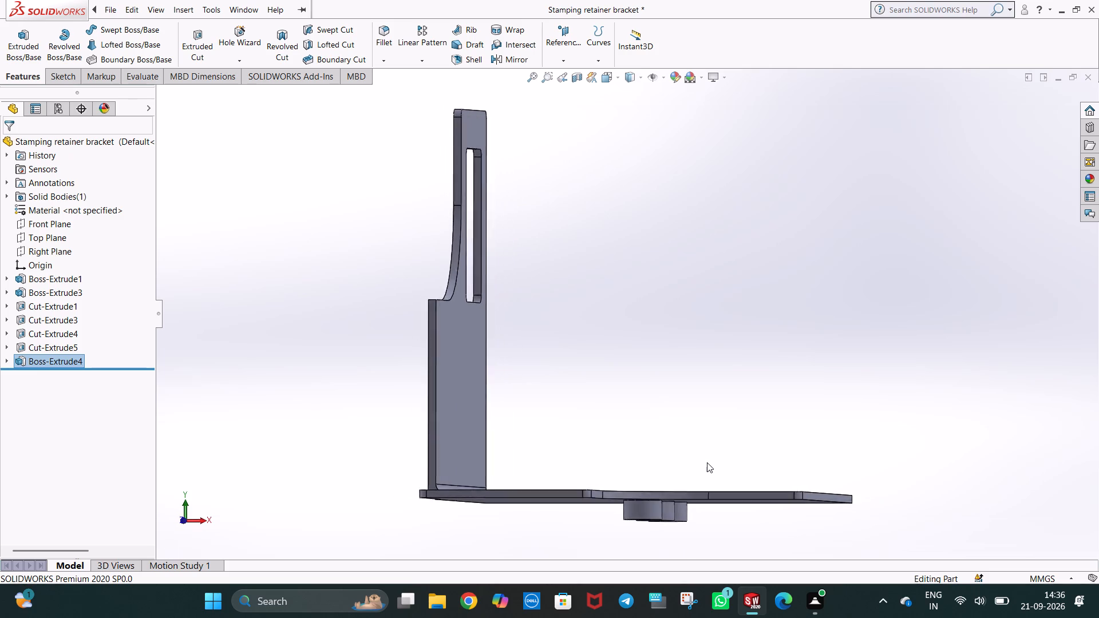
scroll(665, 518, down, 4)
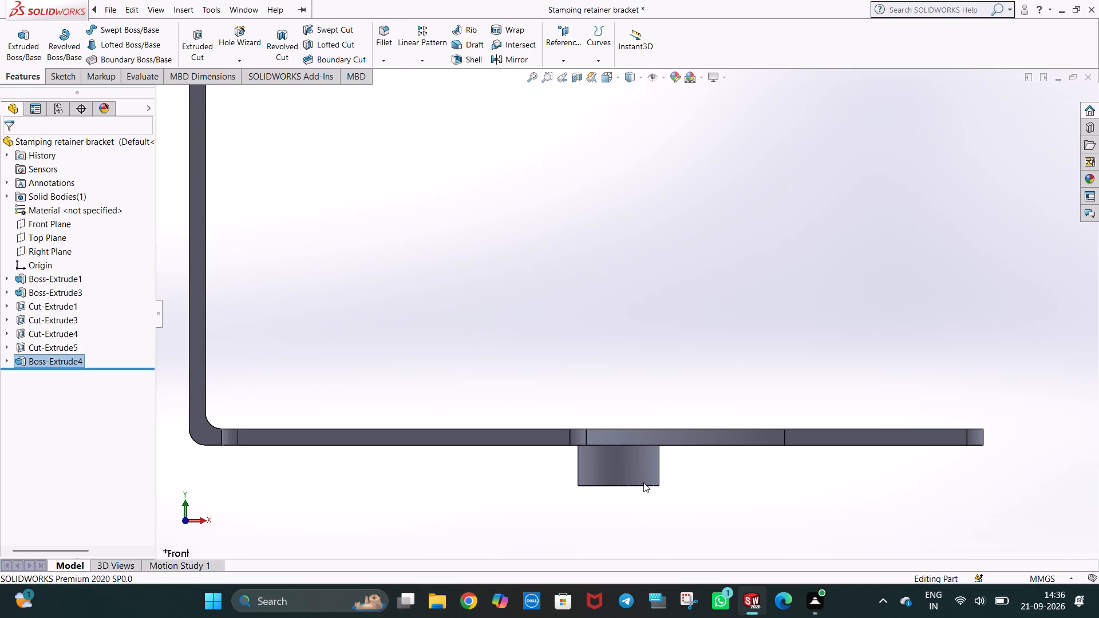
scroll(614, 504, down, 3)
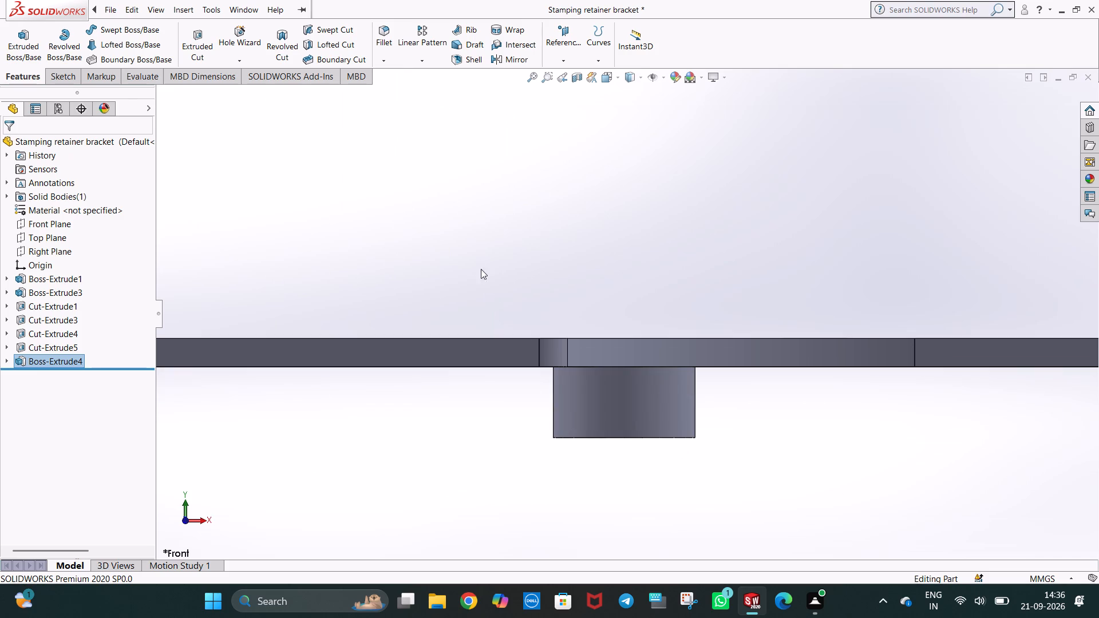
click(61, 81)
right_click(631, 429)
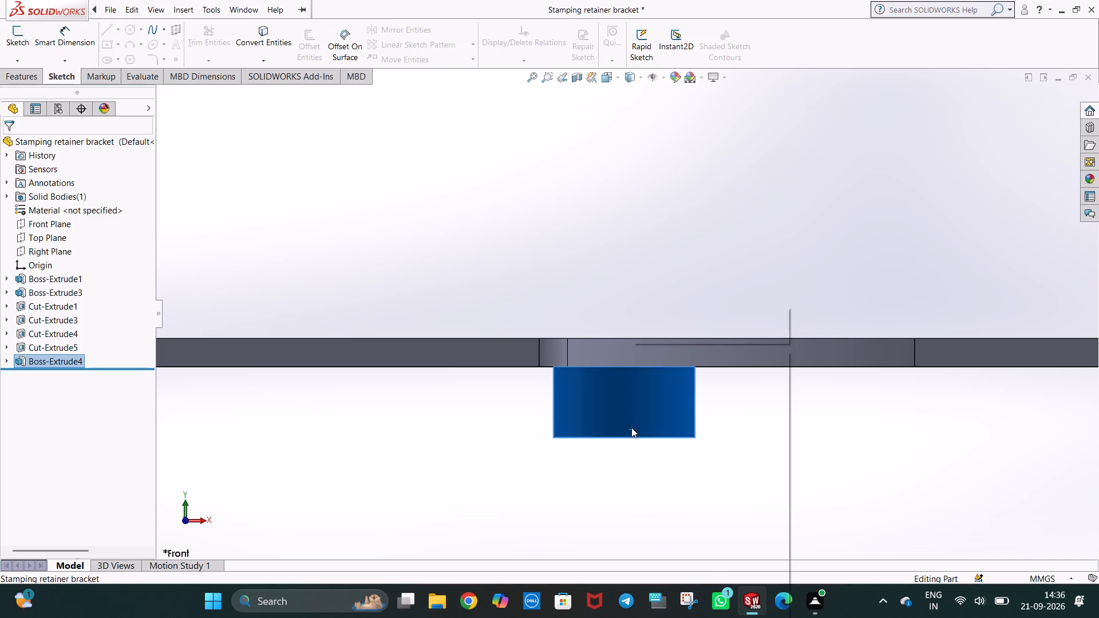
click(564, 291)
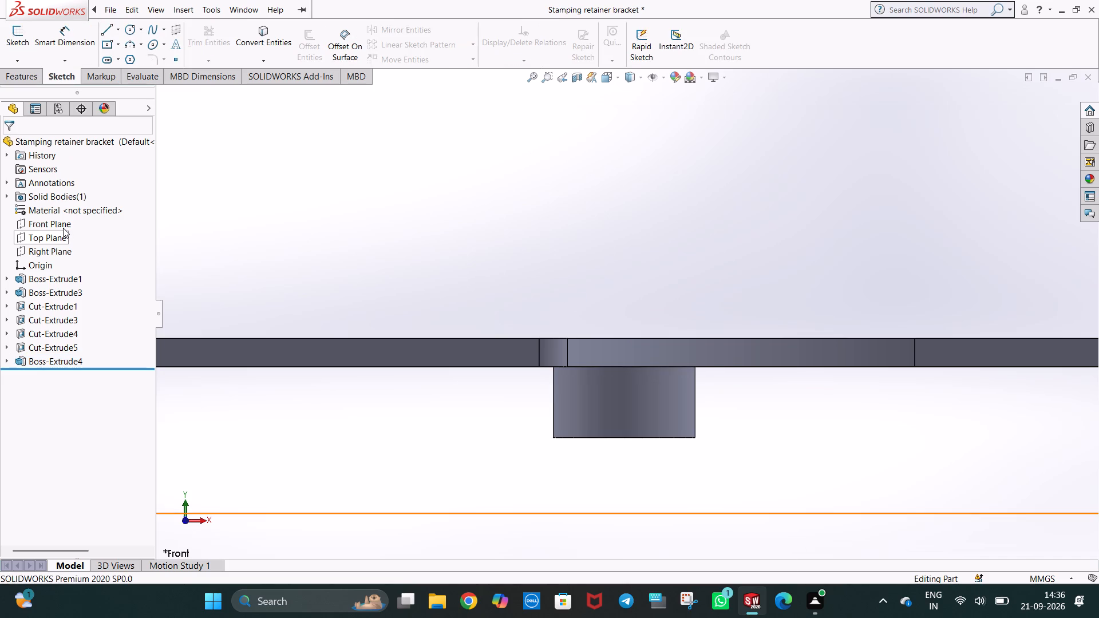
click(63, 228)
click(70, 208)
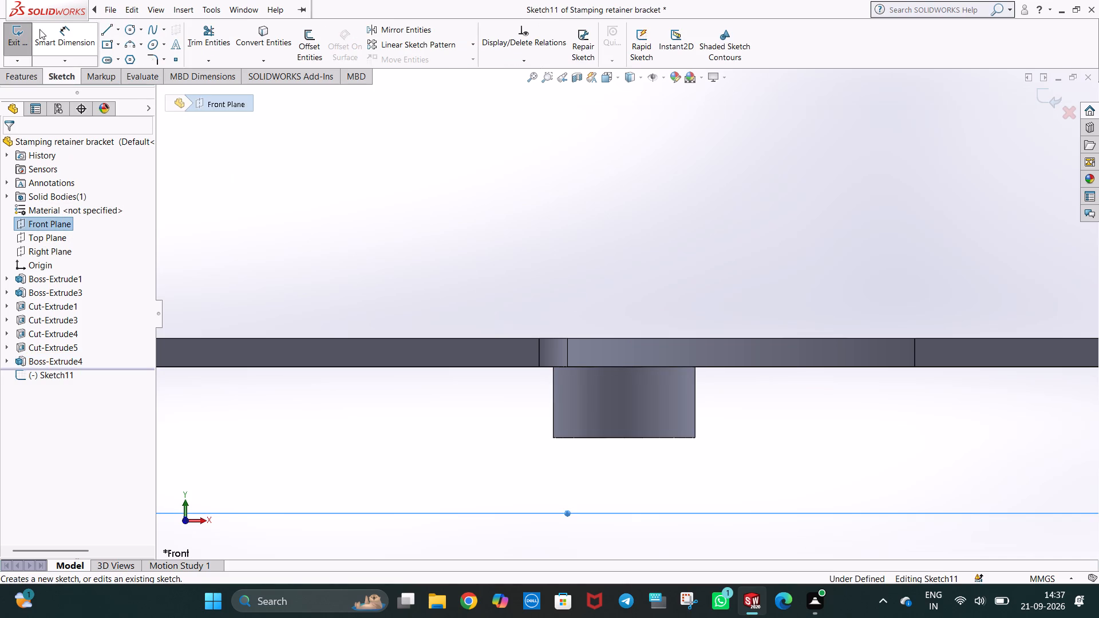
Trace the boss's side profile below the plate with a closed 10 by 5 mm rectangle of lines.
click(109, 29)
click(554, 366)
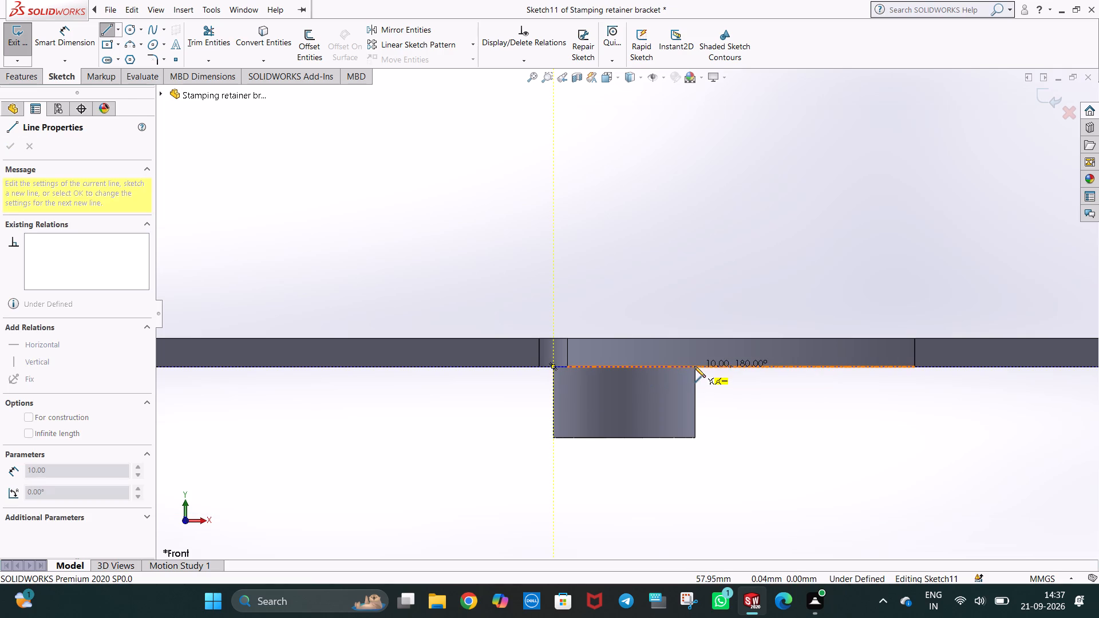
click(553, 438)
click(696, 437)
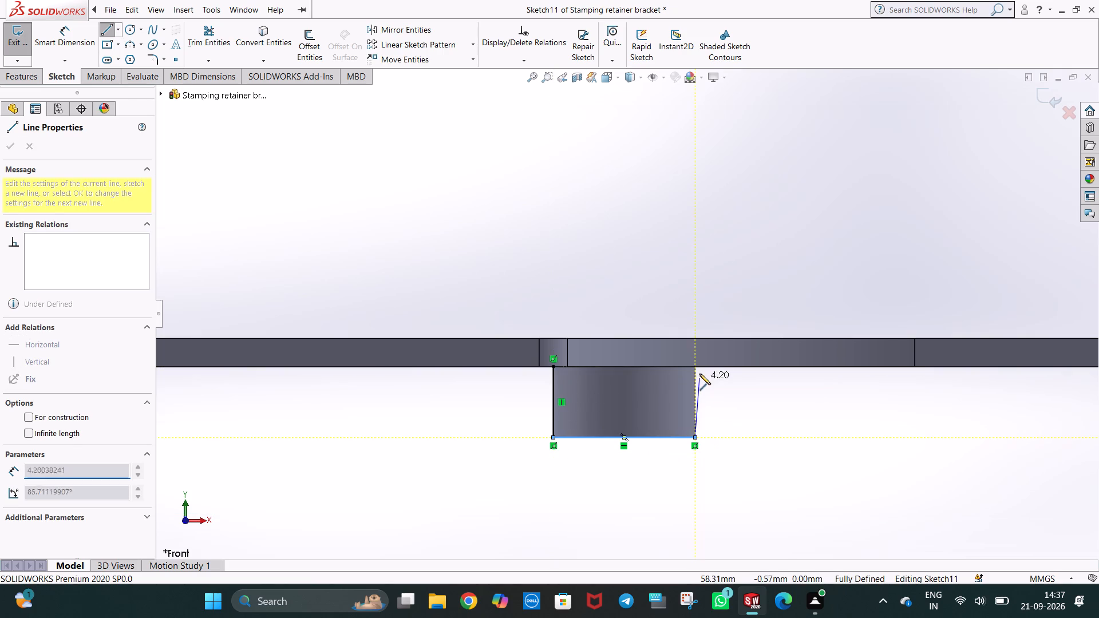
click(694, 366)
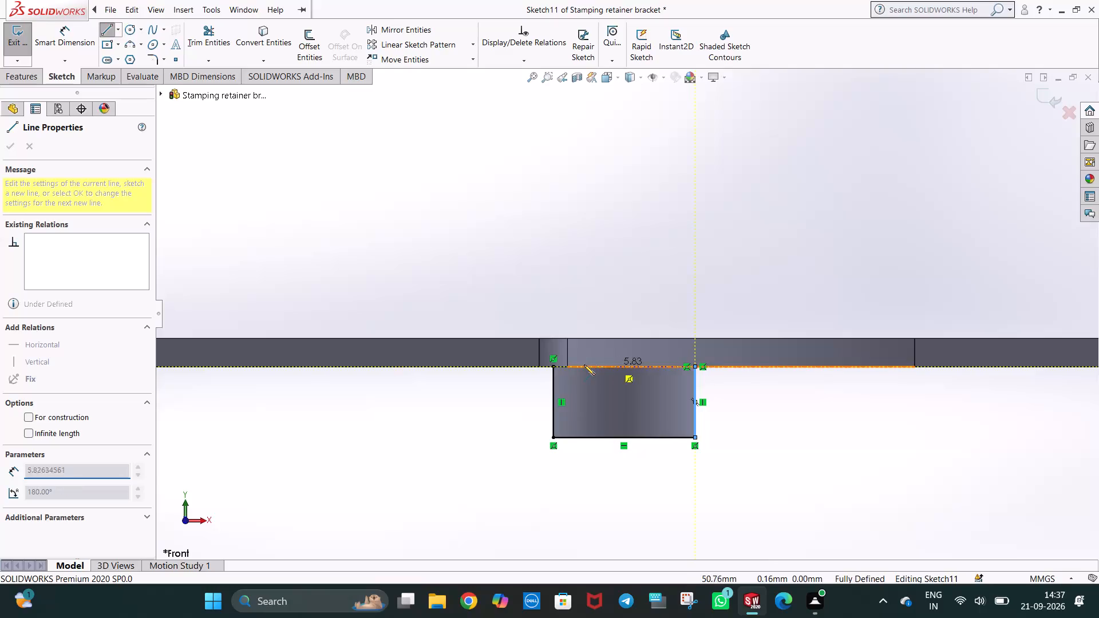
click(553, 366)
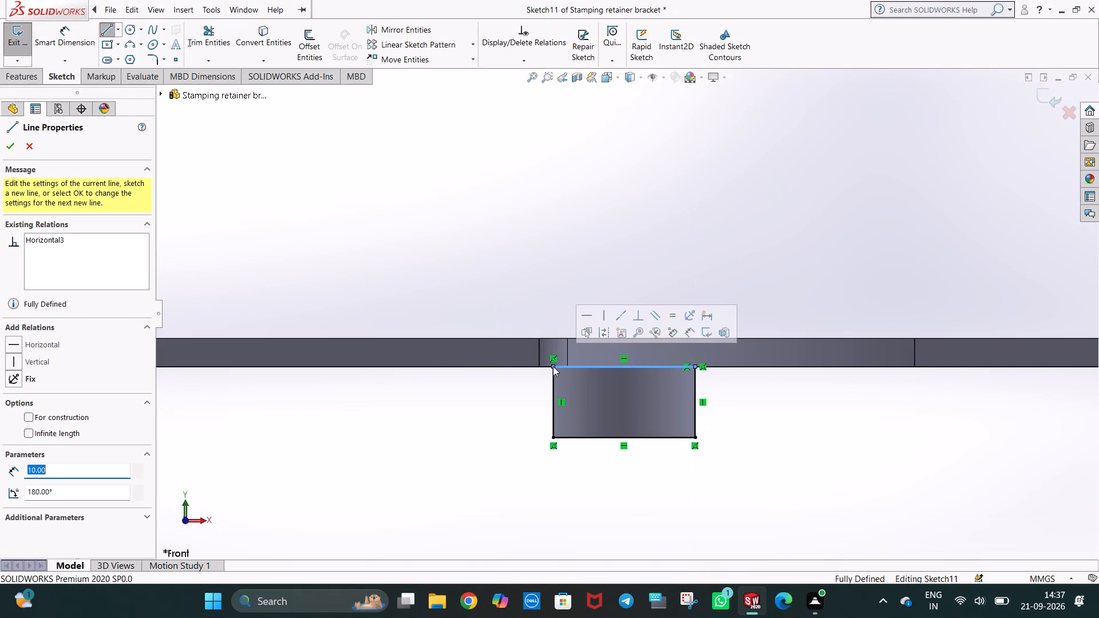
key(Escape)
key(Escape)
click(450, 400)
Sketch a 2 mm radius circle around the rectangle's upper corner nearest the bracket's upright wall.
scroll(694, 399, down, 2)
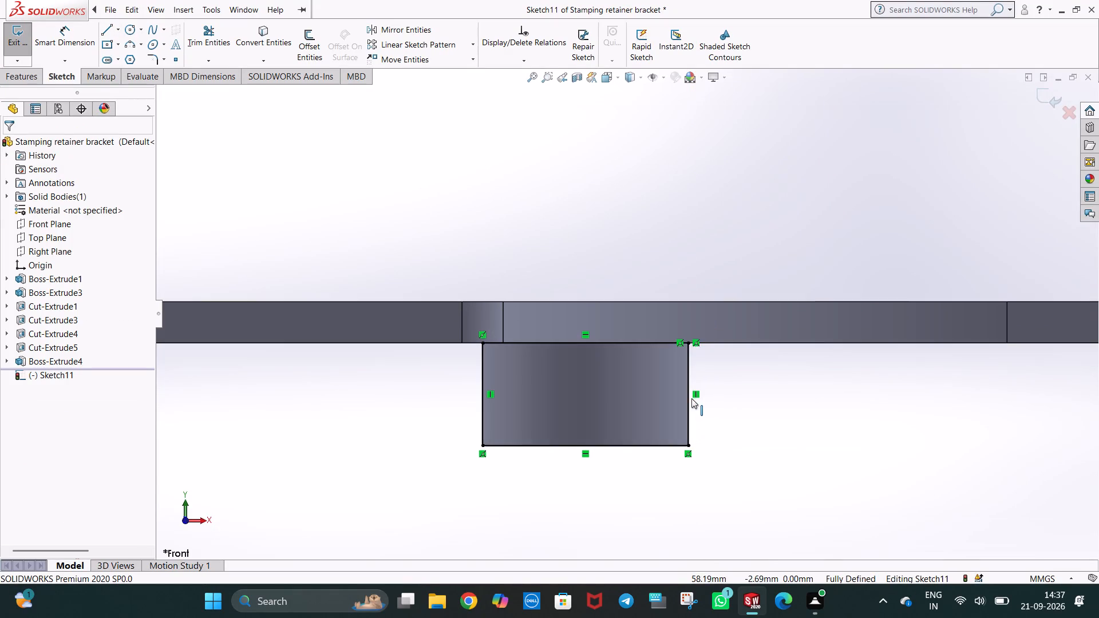
scroll(691, 398, down, 2)
click(131, 33)
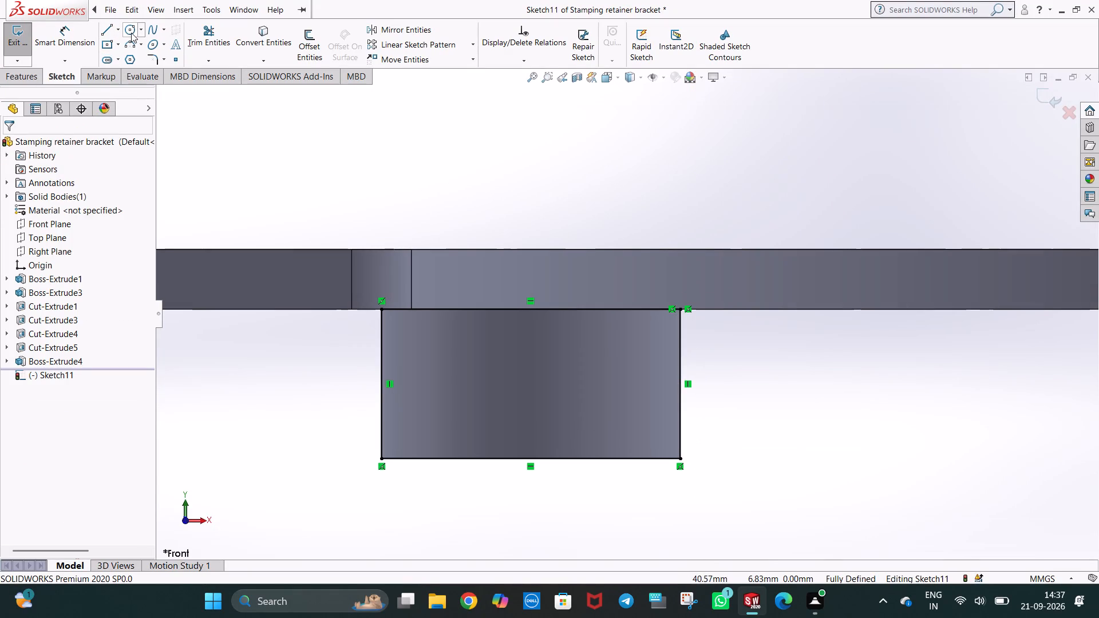
click(401, 326)
click(407, 340)
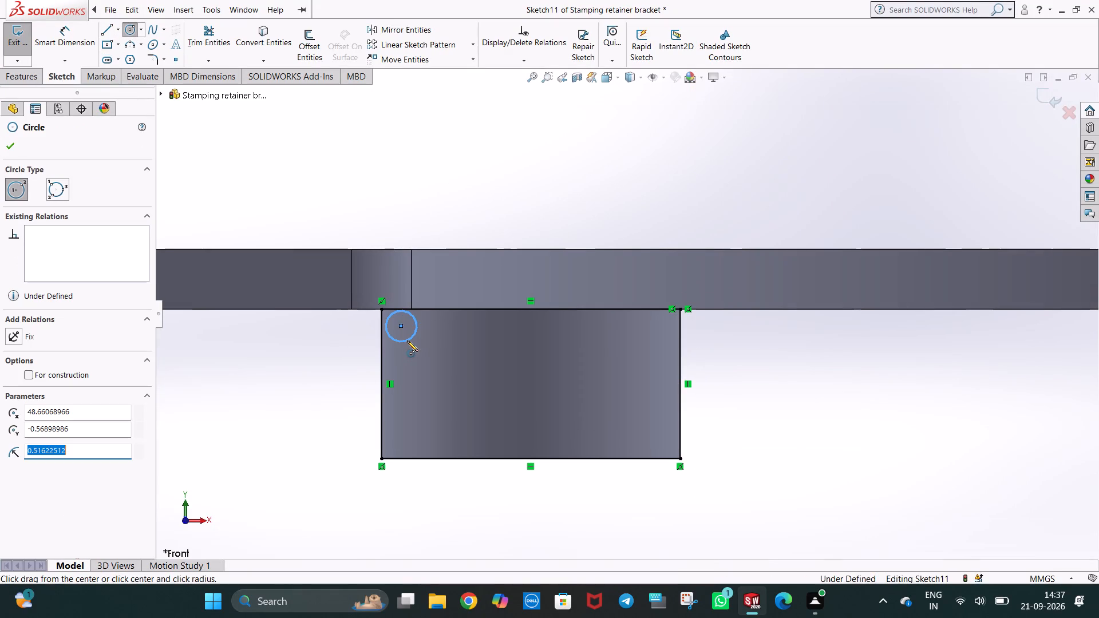
key(2)
key(Return)
key(Escape)
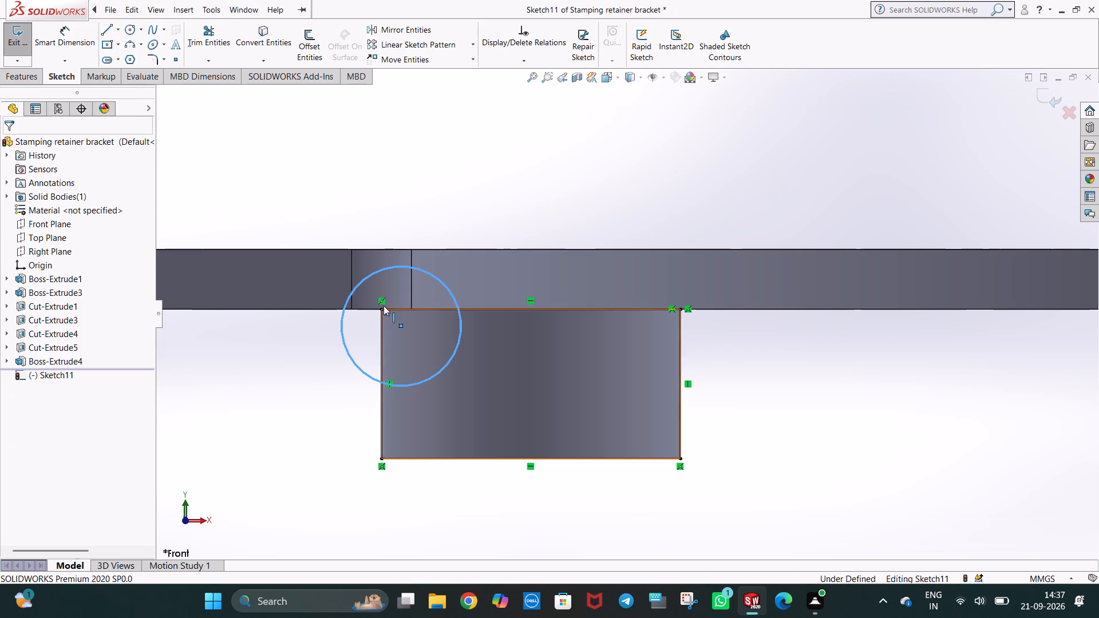
click(472, 188)
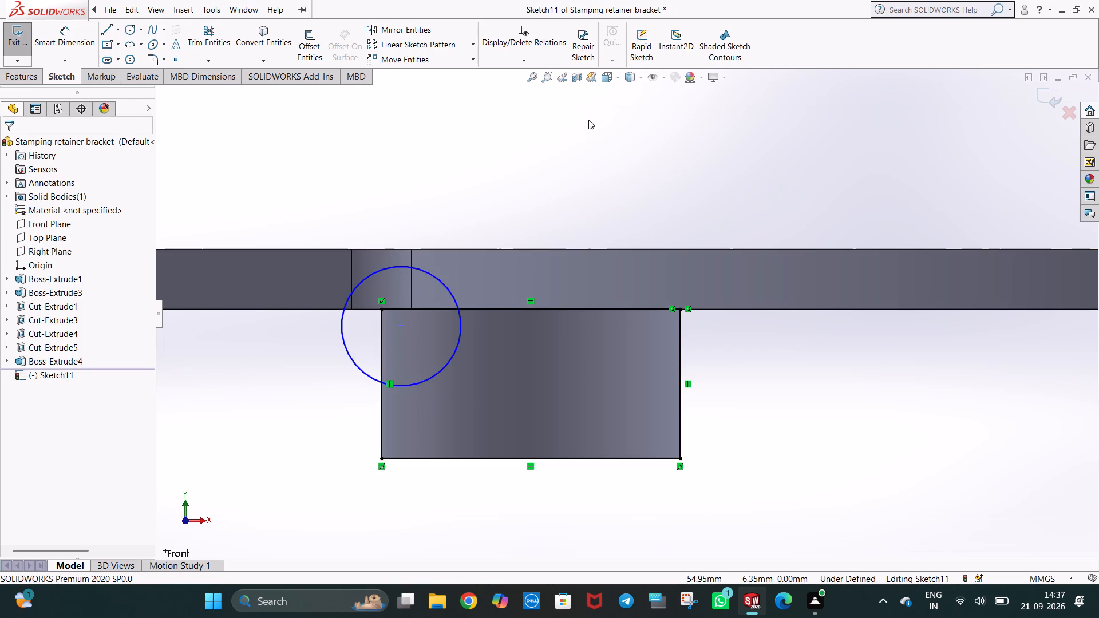
click(534, 151)
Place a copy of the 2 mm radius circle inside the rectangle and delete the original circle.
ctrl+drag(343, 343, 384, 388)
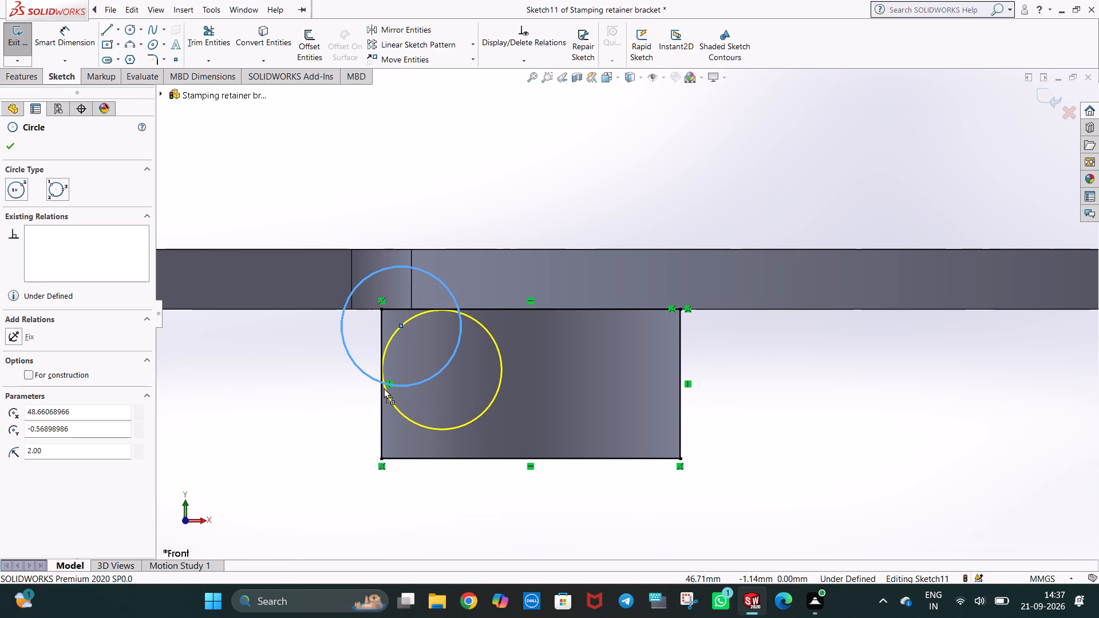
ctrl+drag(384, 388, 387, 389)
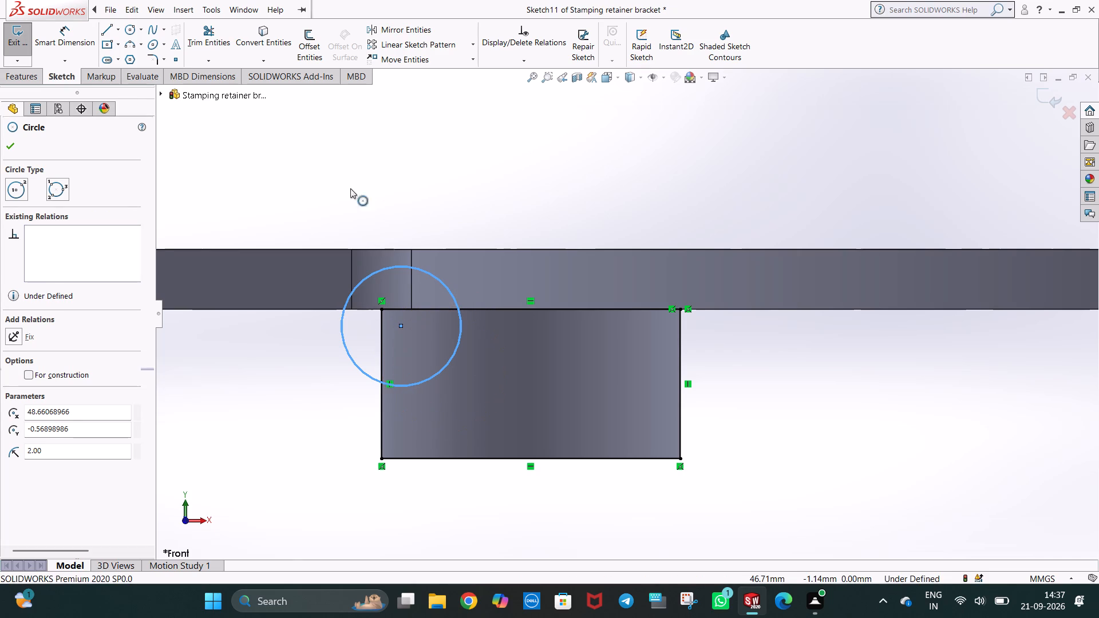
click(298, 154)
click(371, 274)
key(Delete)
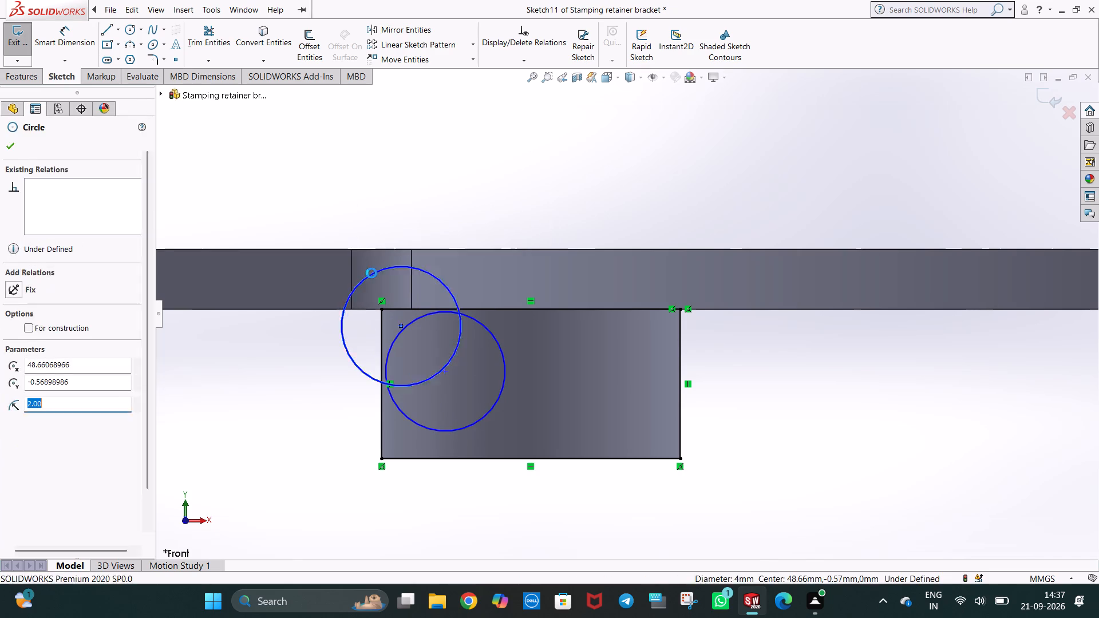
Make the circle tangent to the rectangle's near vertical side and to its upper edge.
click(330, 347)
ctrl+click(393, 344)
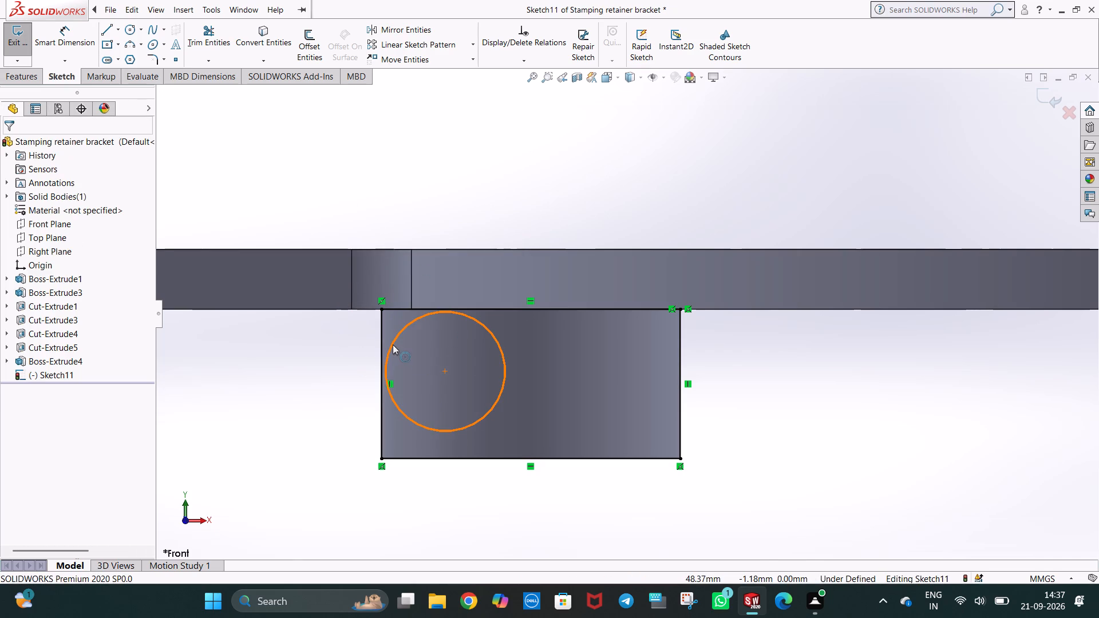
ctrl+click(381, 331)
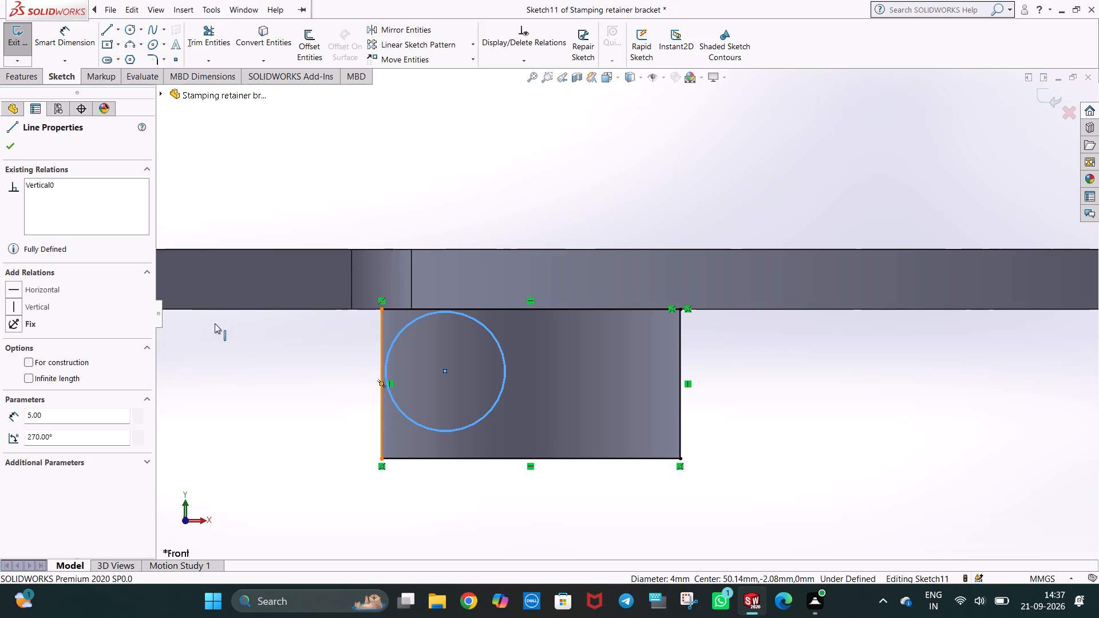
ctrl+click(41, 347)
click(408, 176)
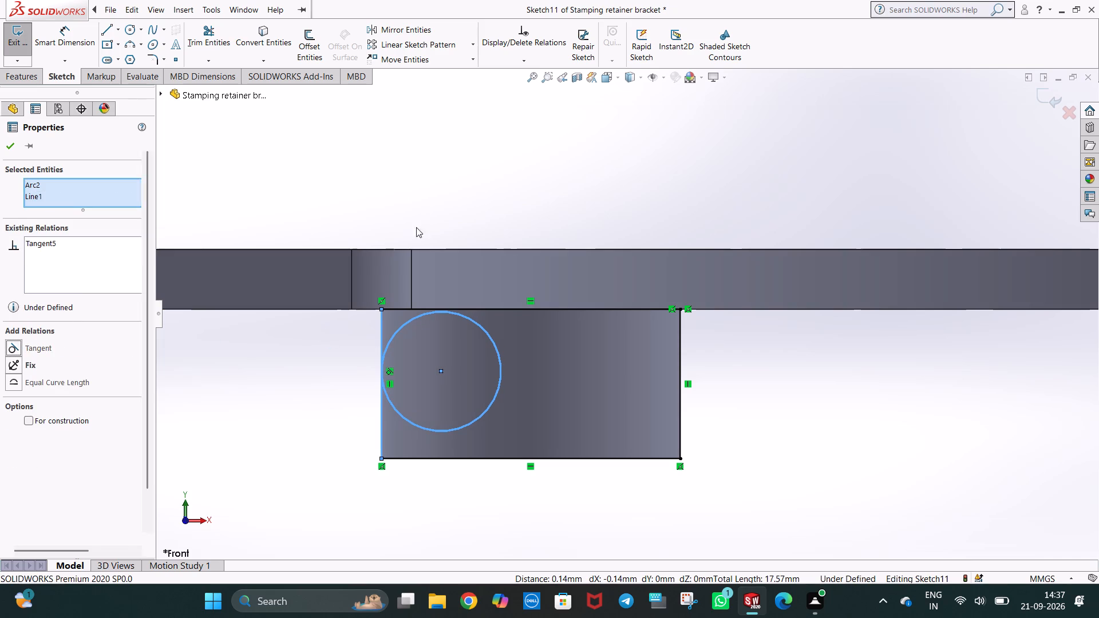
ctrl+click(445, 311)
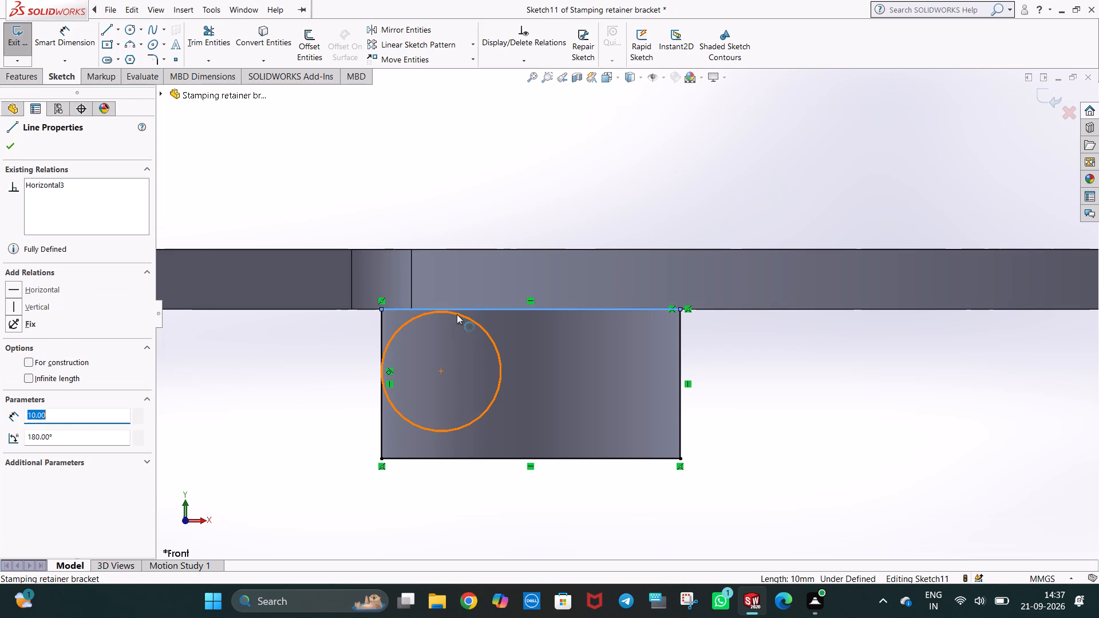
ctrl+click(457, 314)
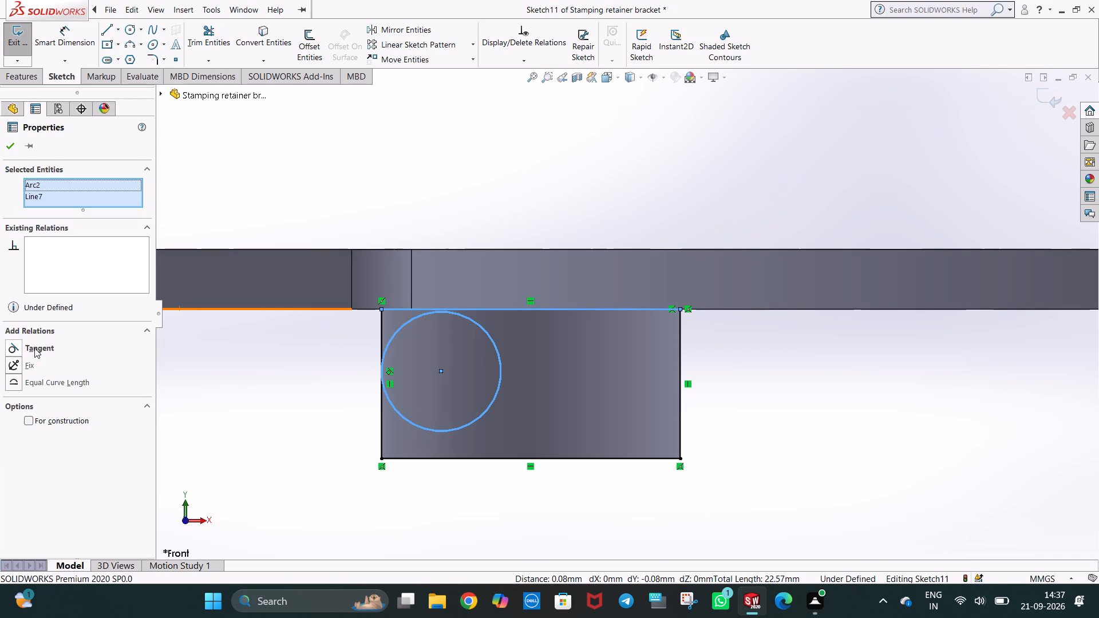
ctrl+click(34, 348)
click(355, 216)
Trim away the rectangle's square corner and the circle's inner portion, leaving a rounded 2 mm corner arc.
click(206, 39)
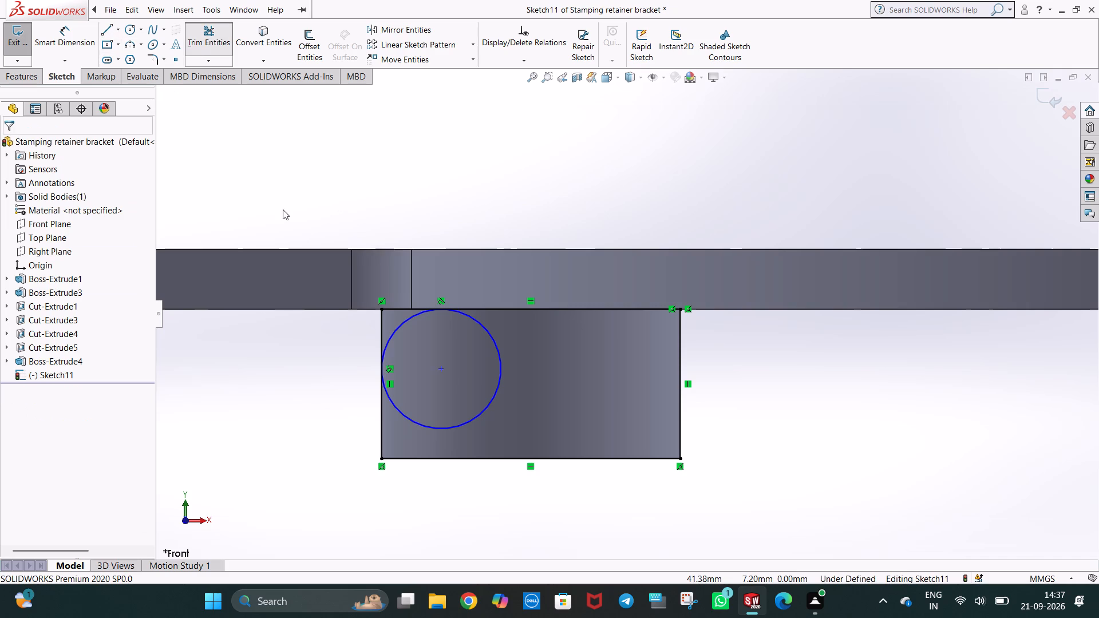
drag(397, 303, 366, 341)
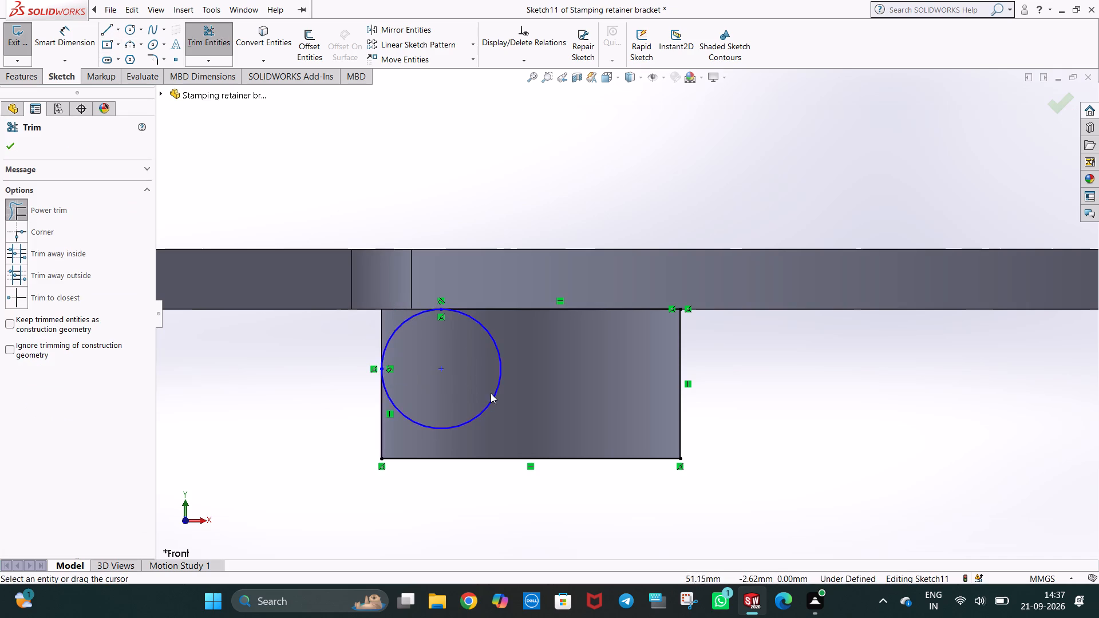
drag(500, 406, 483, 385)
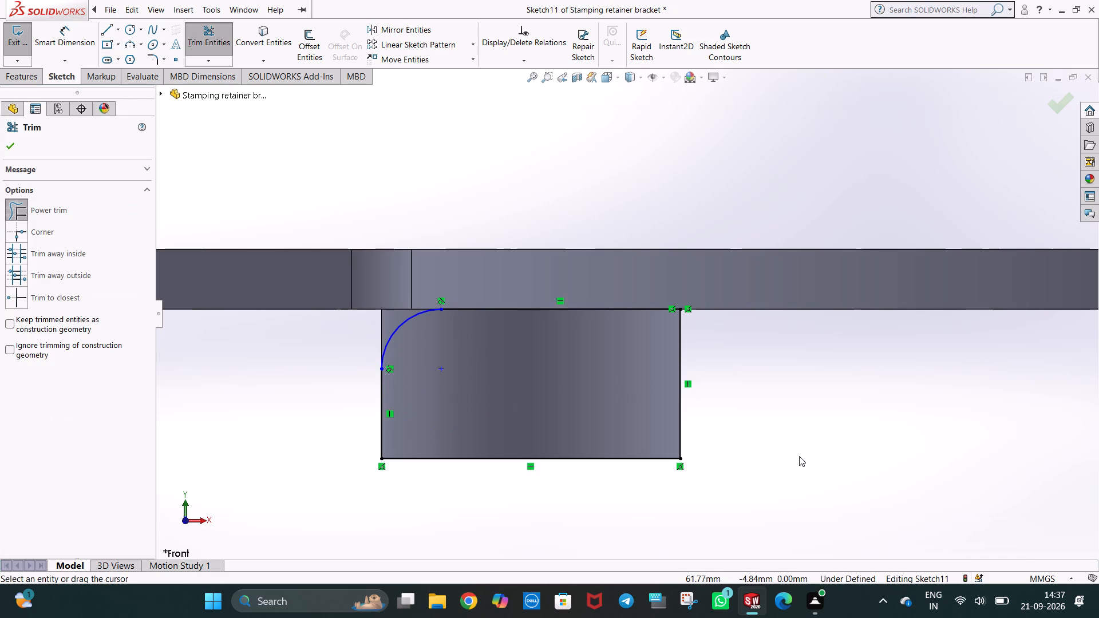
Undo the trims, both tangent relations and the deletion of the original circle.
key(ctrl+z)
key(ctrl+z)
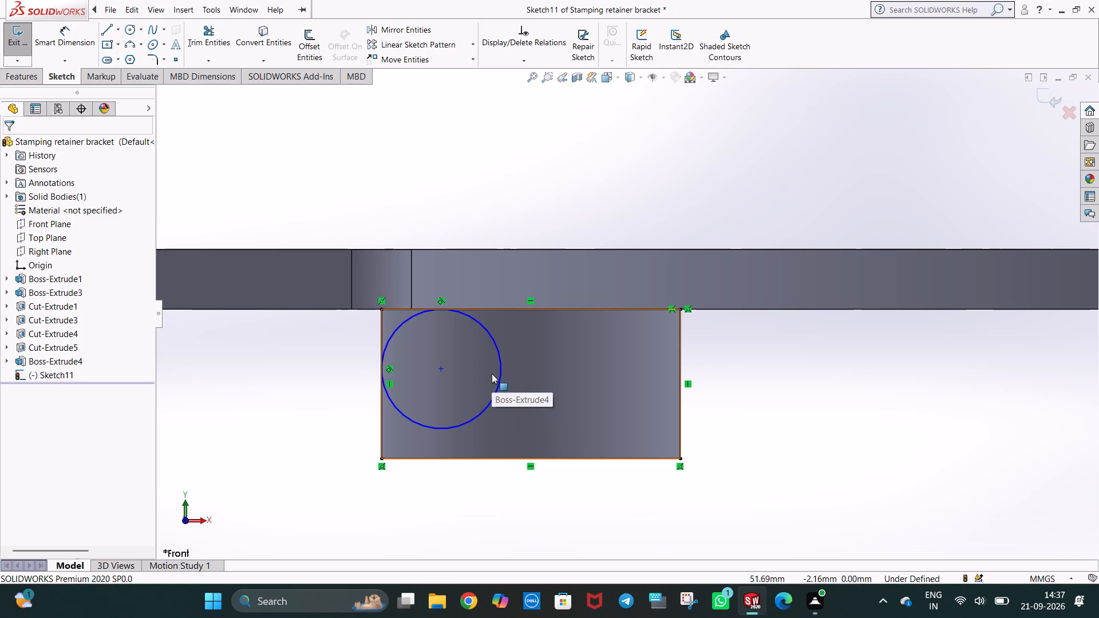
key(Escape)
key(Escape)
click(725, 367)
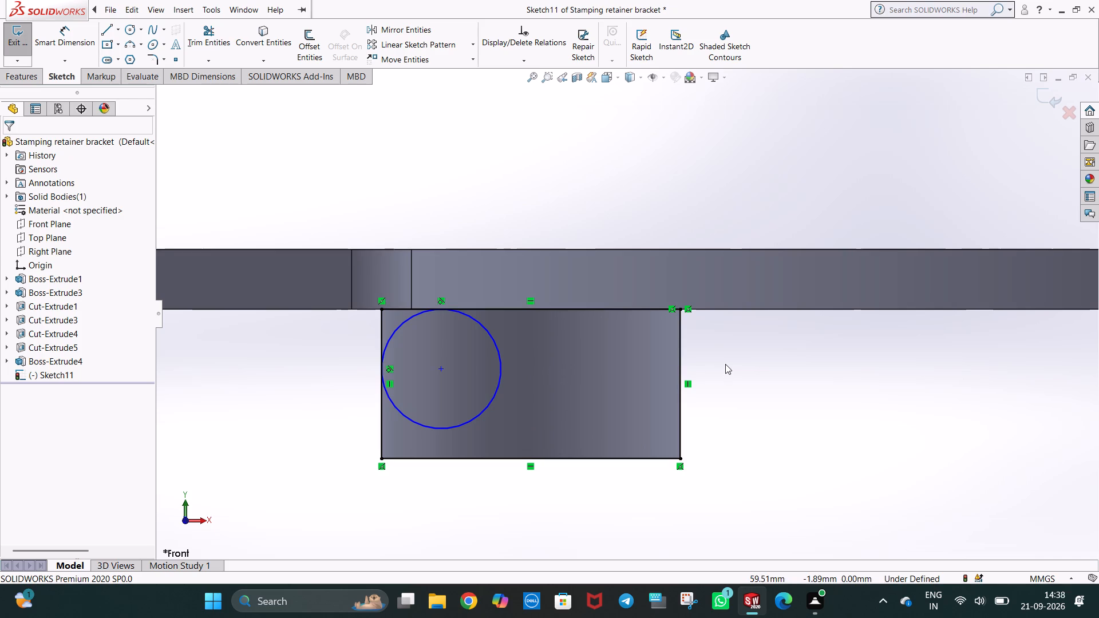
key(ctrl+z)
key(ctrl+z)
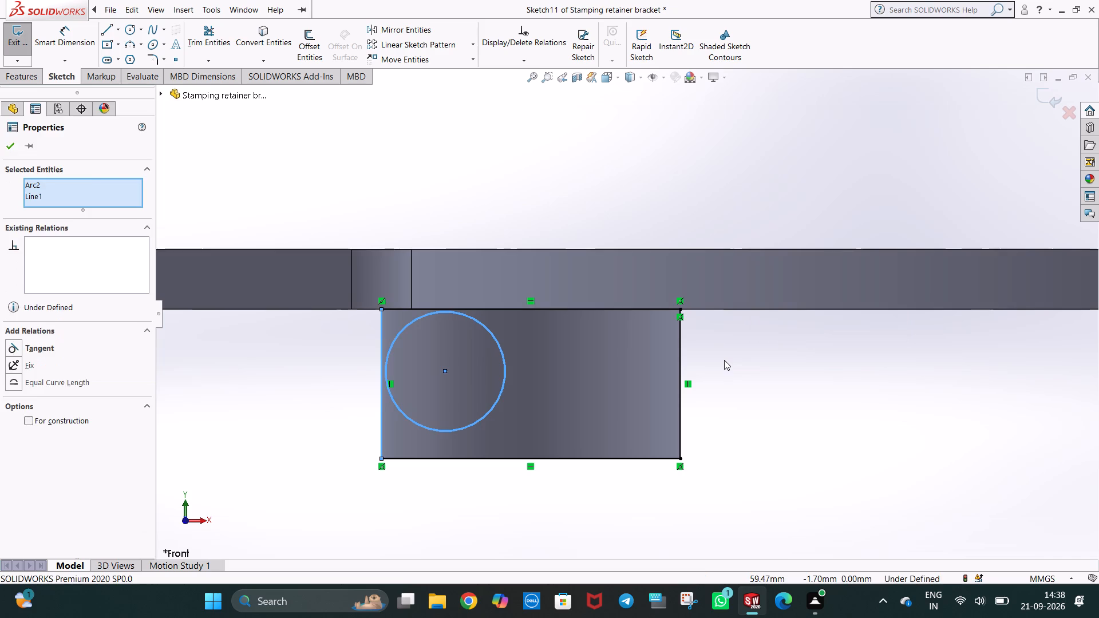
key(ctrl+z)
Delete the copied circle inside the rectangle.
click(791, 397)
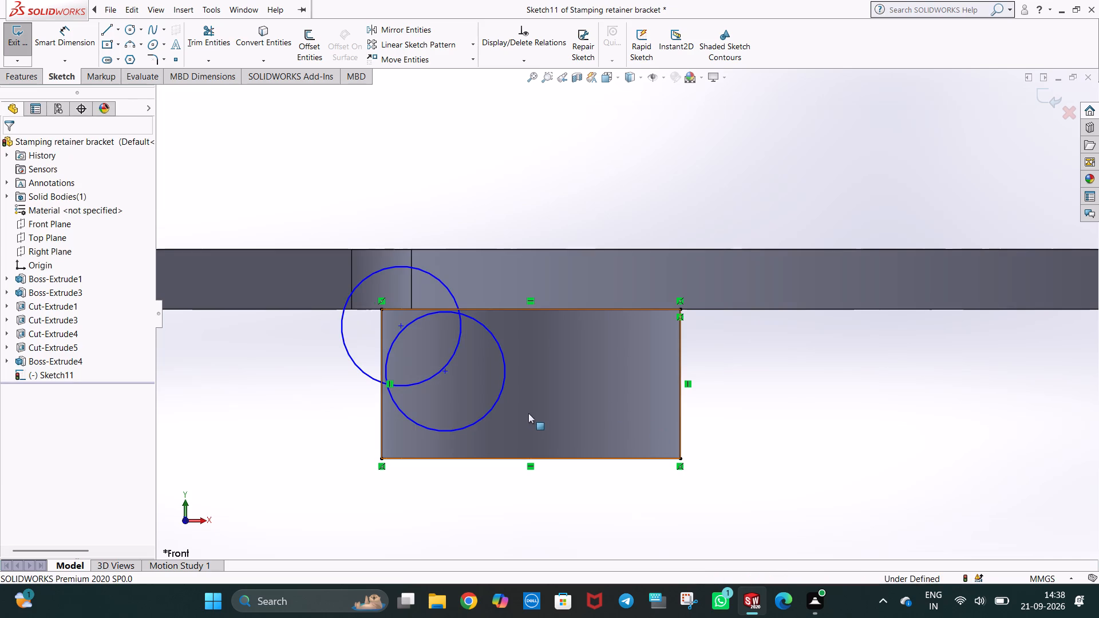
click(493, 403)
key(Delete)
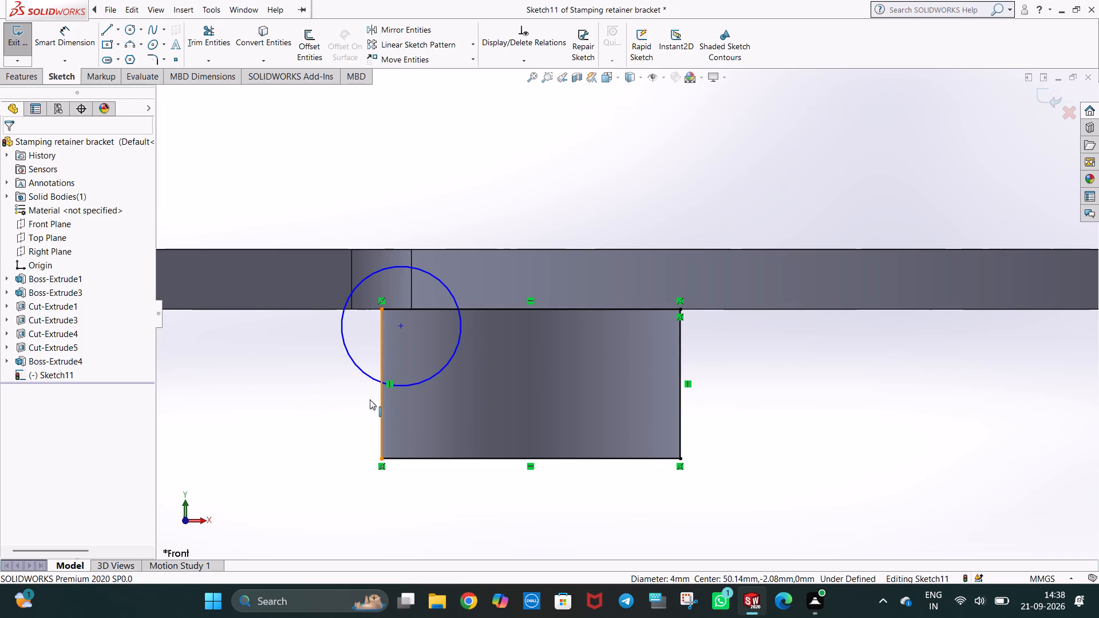
Move the 2 mm radius circle out of the rectangle to just outside its near vertical side, below the plate.
click(327, 417)
ctrl+click(350, 363)
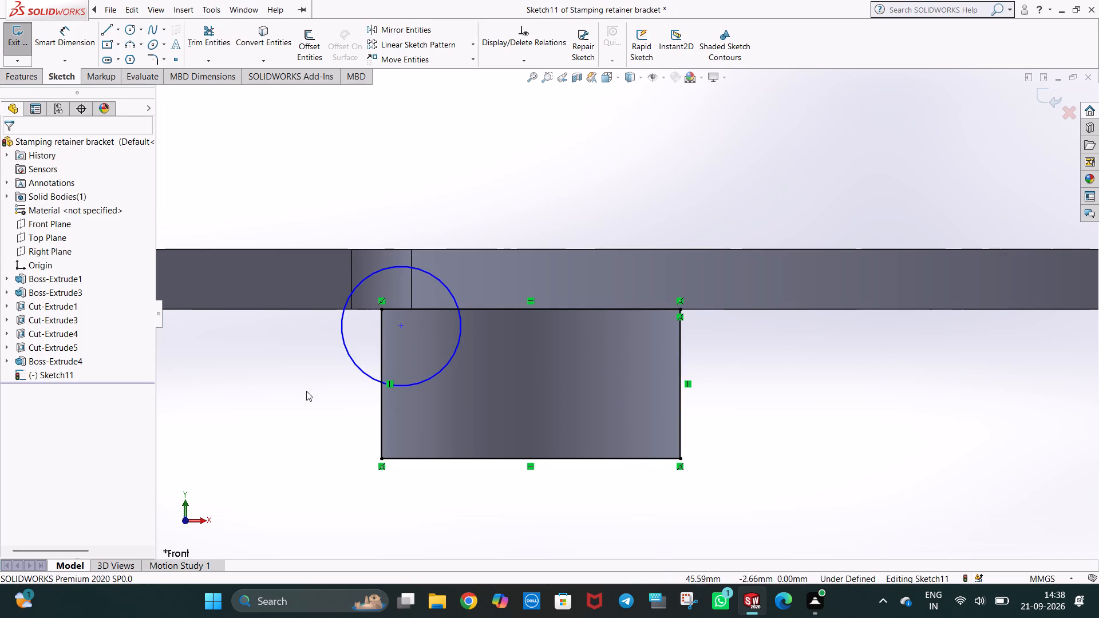
click(306, 391)
ctrl+drag(354, 363, 339, 365)
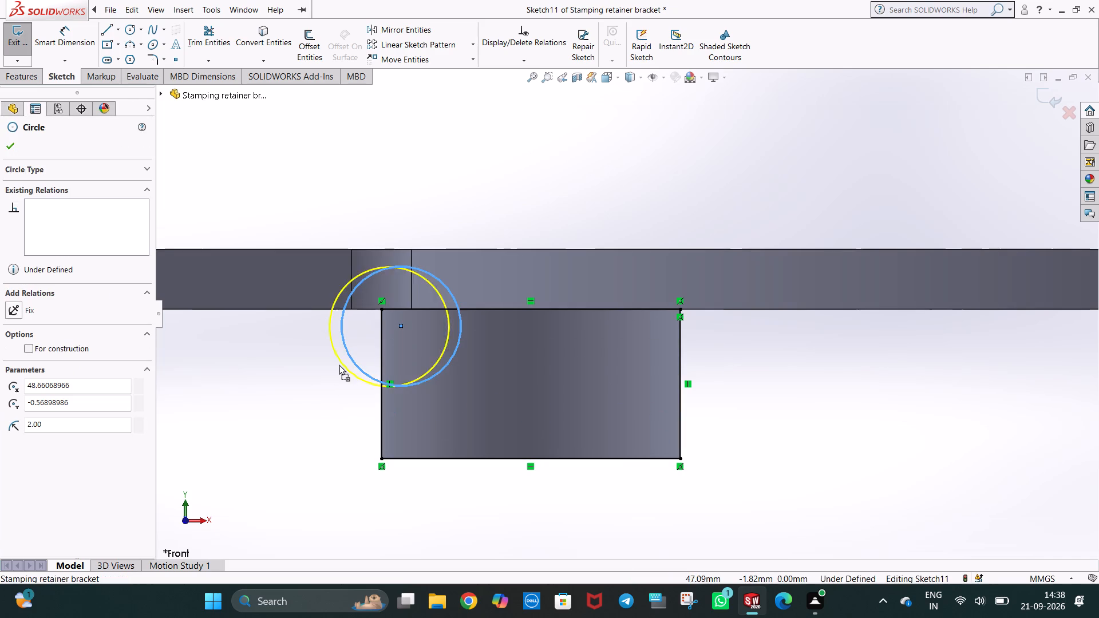
ctrl+drag(339, 365, 272, 409)
click(892, 424)
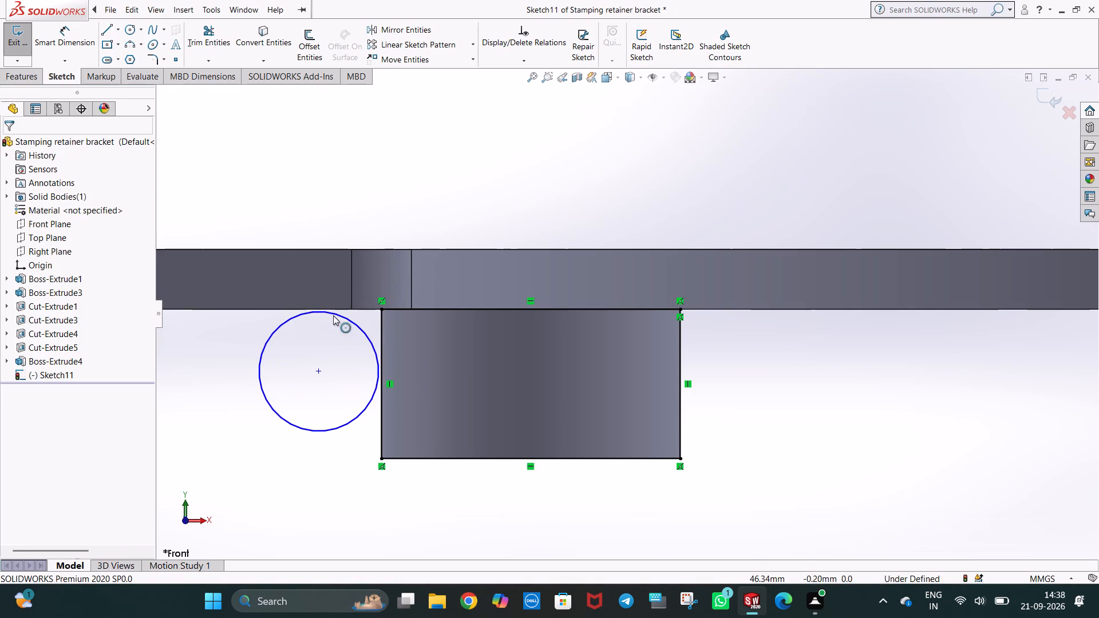
Draw a horizontal line about 7.16 mm long from the rectangle's upper corner outward along the plate's underside, above the circle.
scroll(345, 205, up, 3)
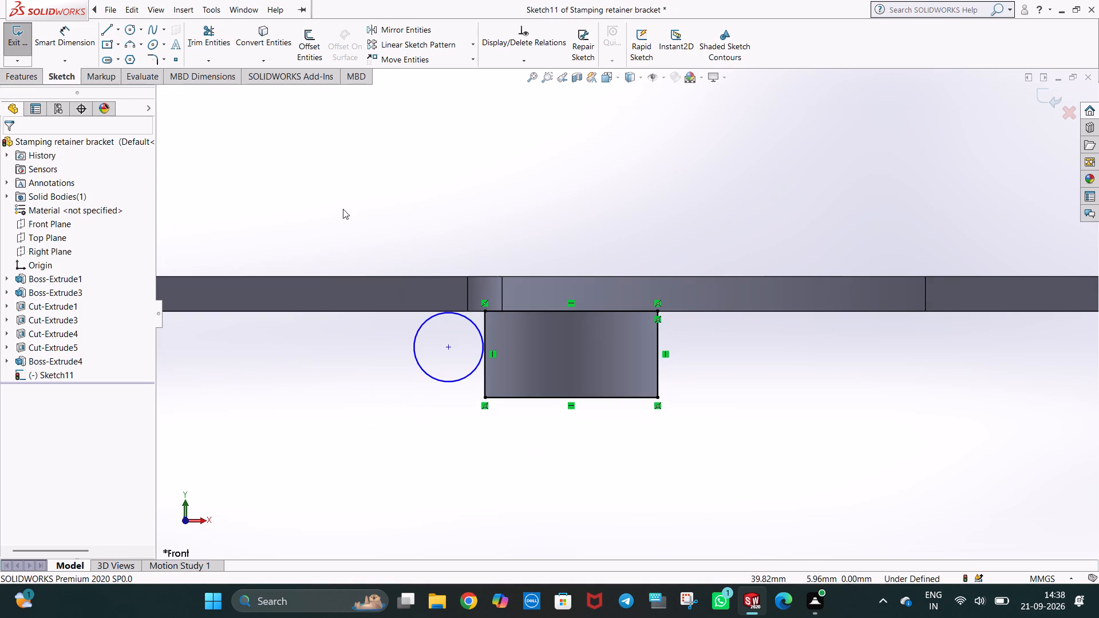
click(107, 31)
click(483, 312)
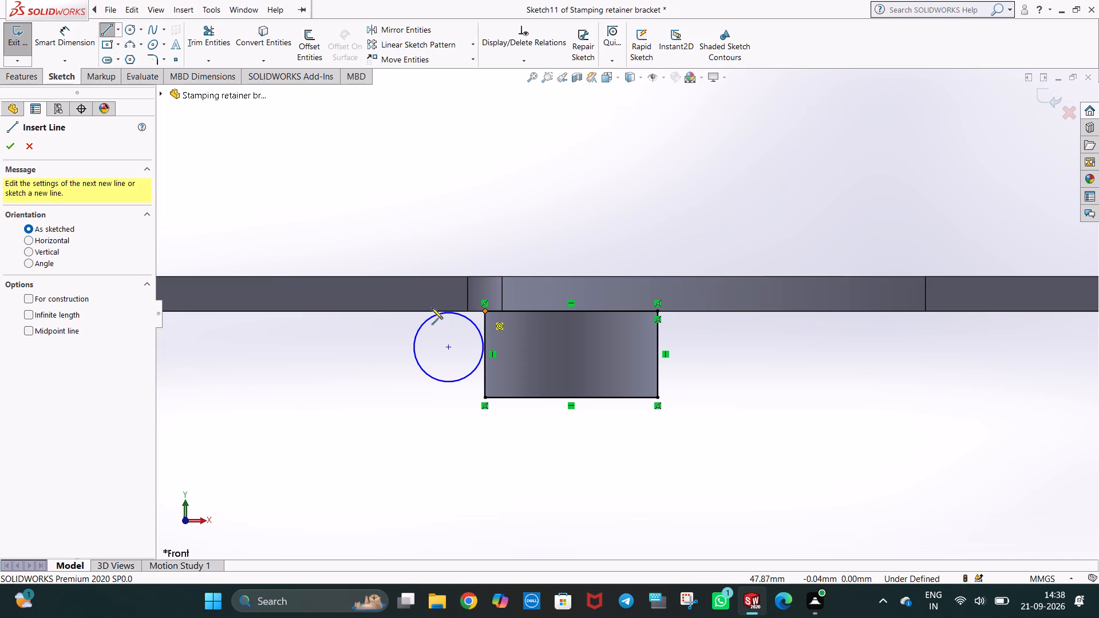
click(361, 311)
key(Escape)
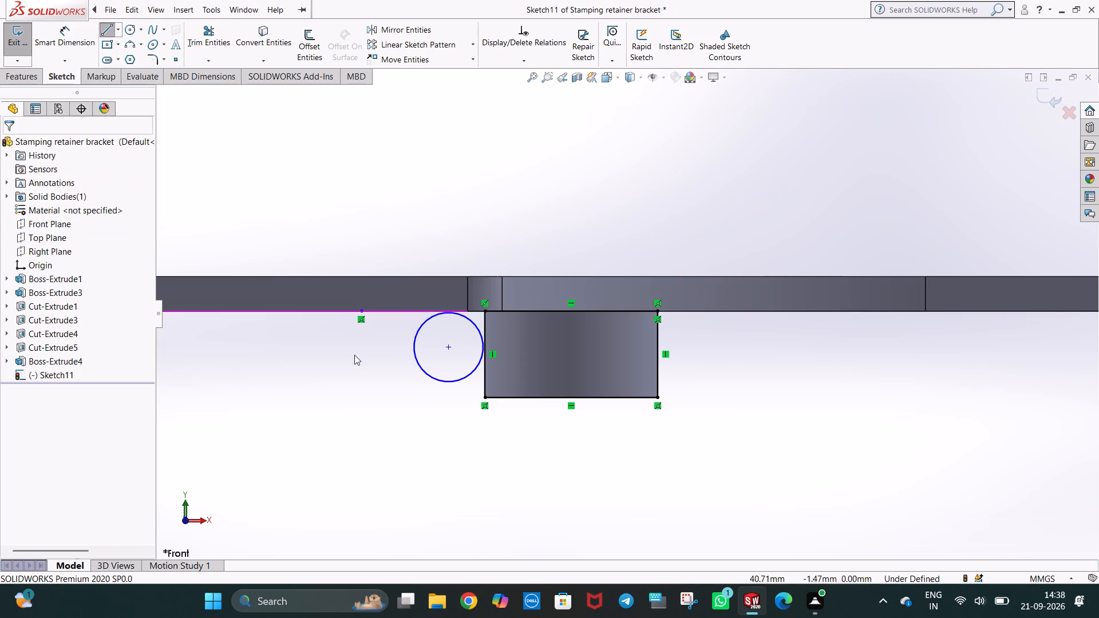
Make the circle tangent to the horizontal line and to the rectangle's near vertical side.
click(353, 389)
ctrl+click(459, 309)
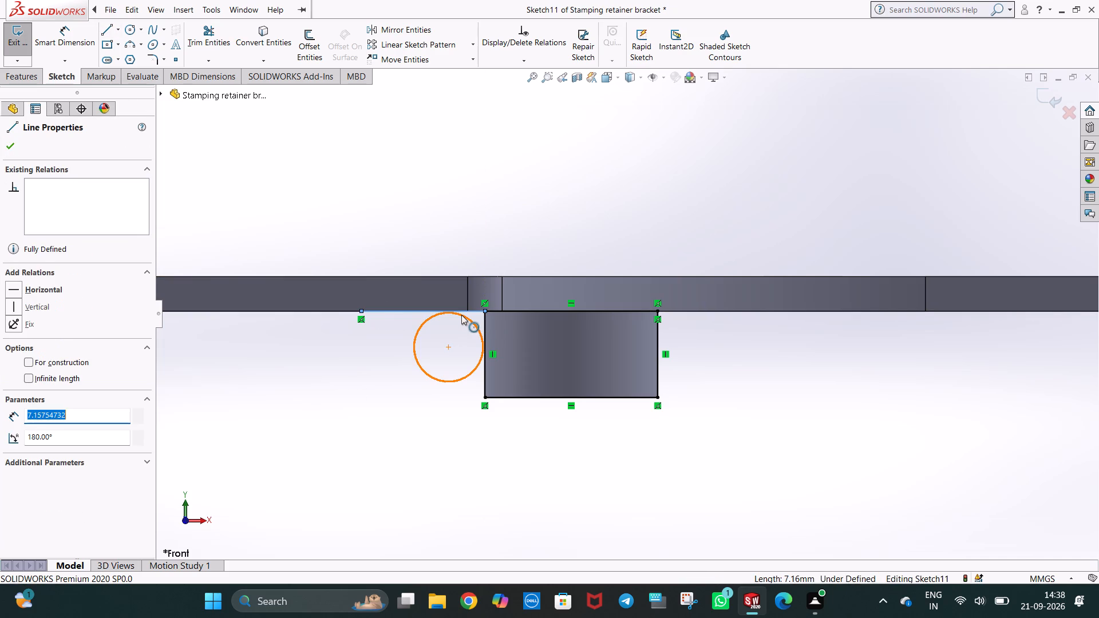
ctrl+click(461, 315)
ctrl+click(486, 322)
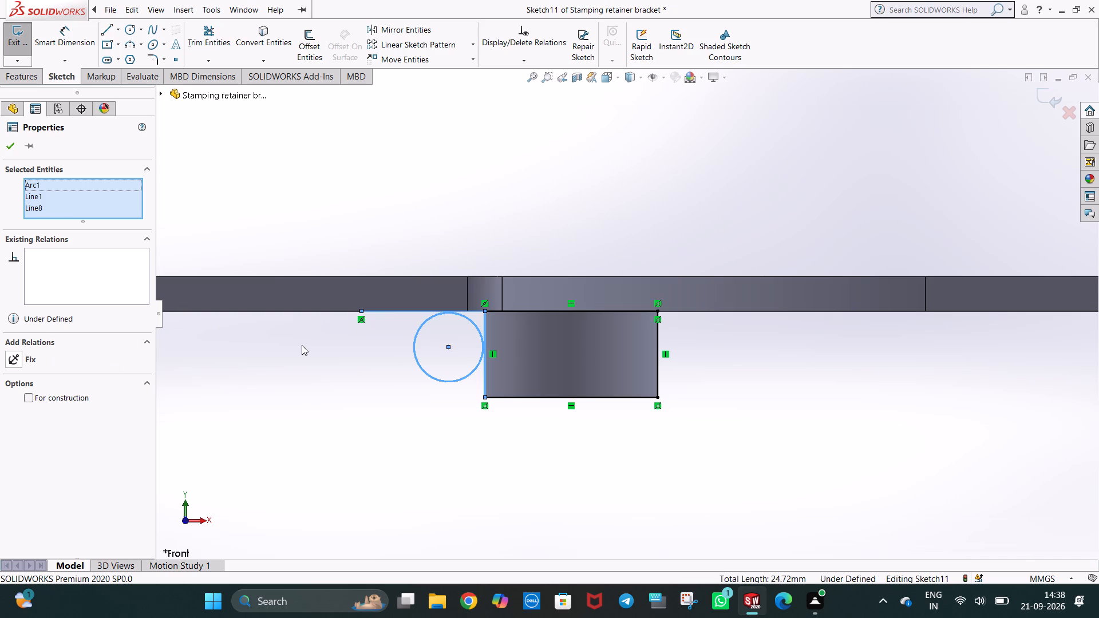
click(302, 345)
ctrl+click(477, 312)
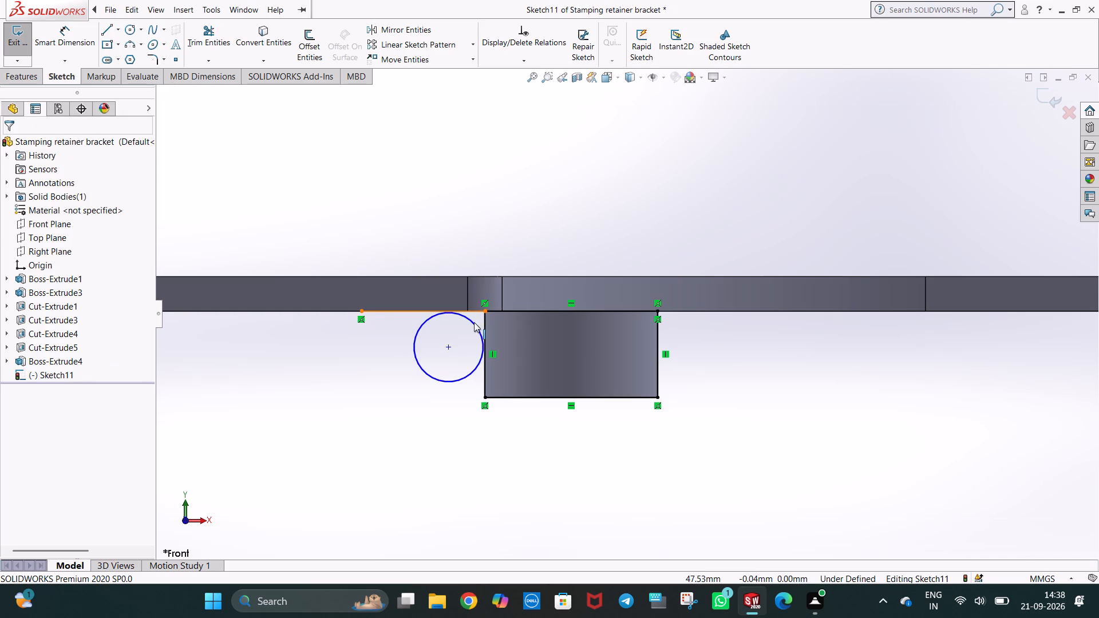
ctrl+click(474, 323)
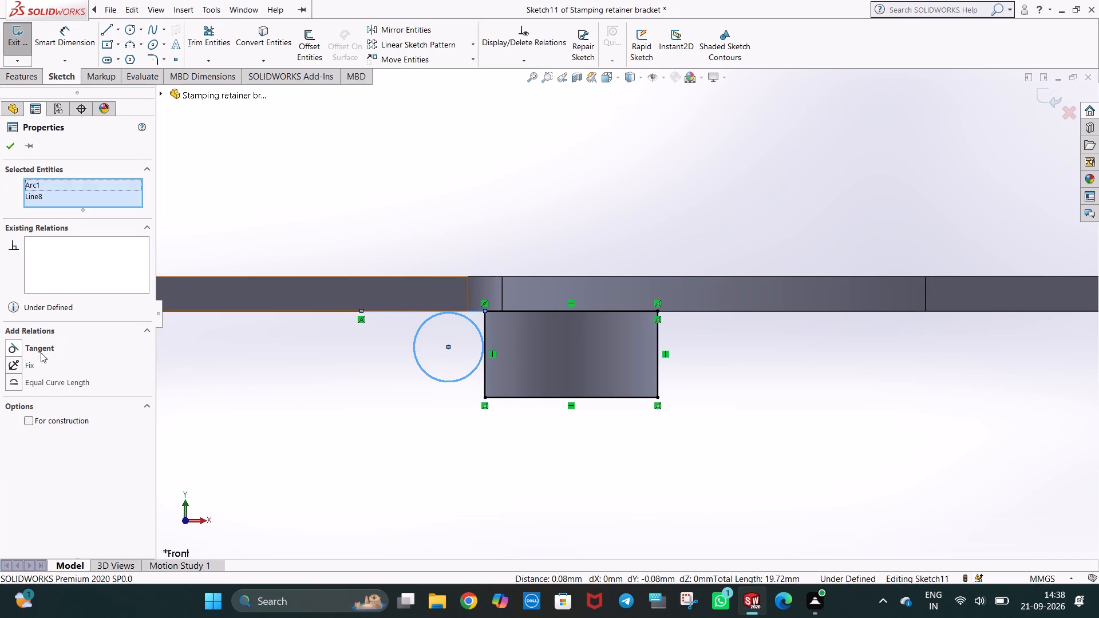
ctrl+click(42, 349)
click(396, 367)
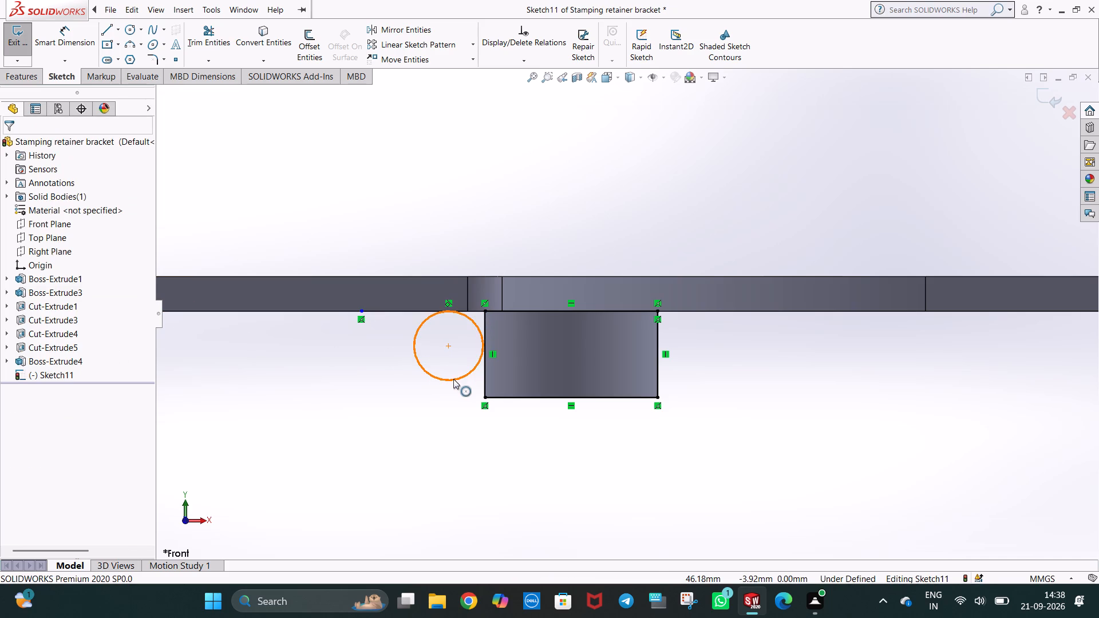
ctrl+click(453, 379)
ctrl+click(485, 369)
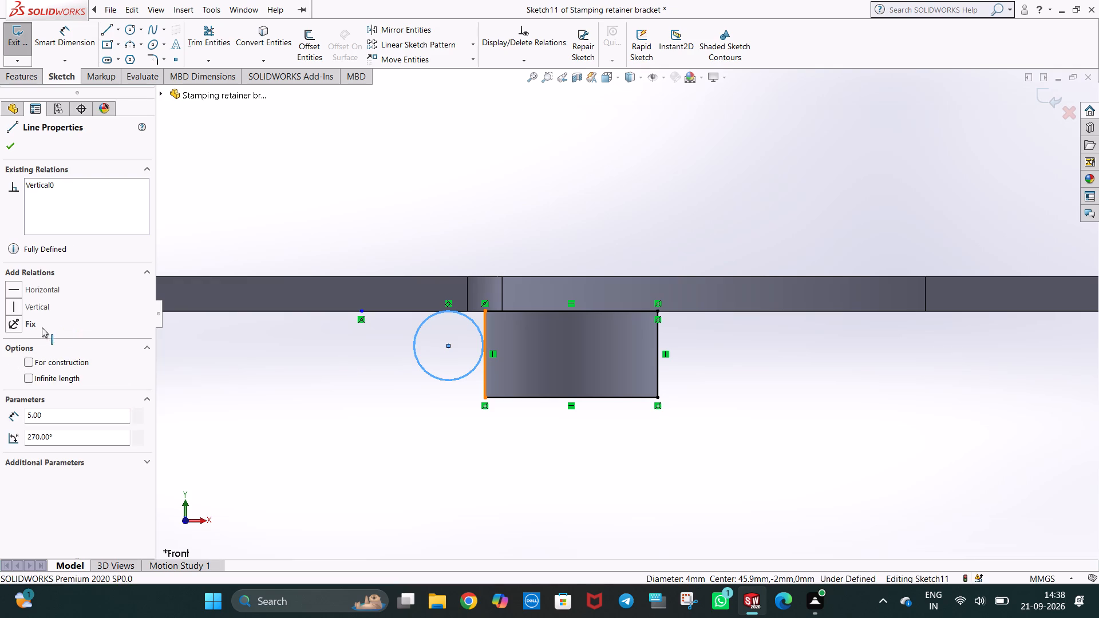
ctrl+click(37, 348)
click(290, 374)
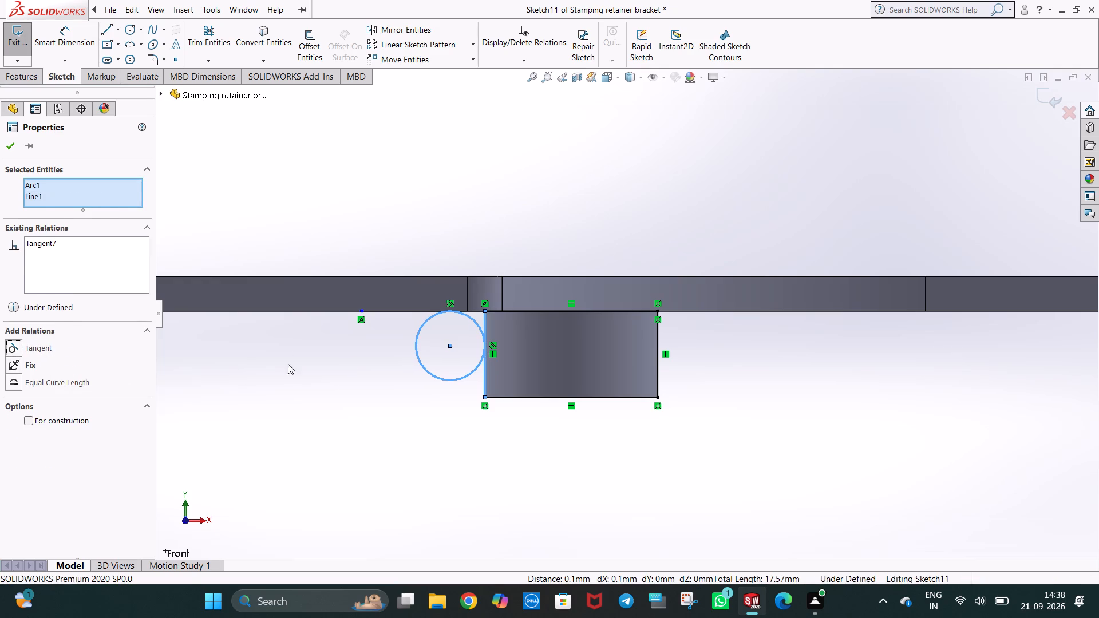
Trim the line and rectangle side at the corner plus the circle's outer portion, leaving a 2 mm radius arc between plate and boss.
click(200, 49)
scroll(464, 368, down, 5)
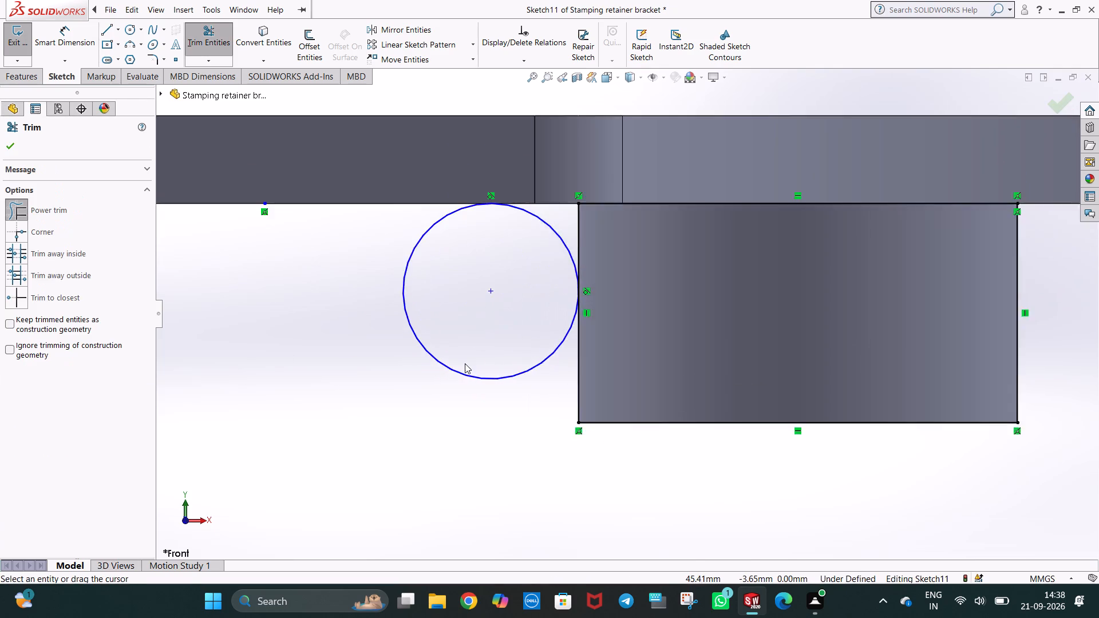
scroll(465, 363, down, 1)
drag(536, 152, 595, 188)
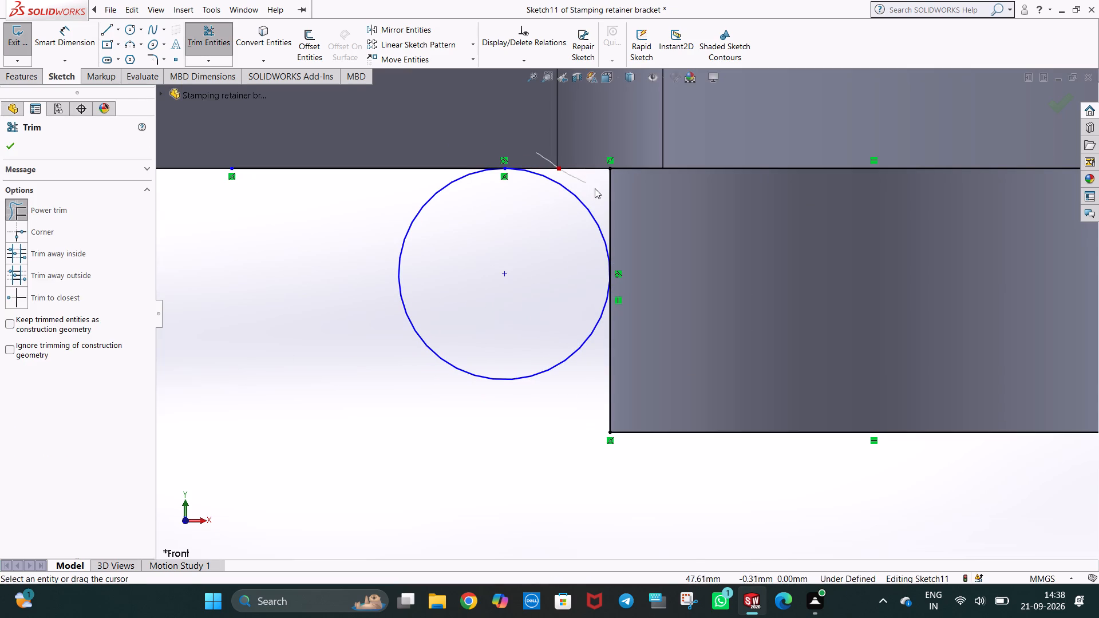
drag(595, 188, 622, 213)
drag(393, 382, 441, 344)
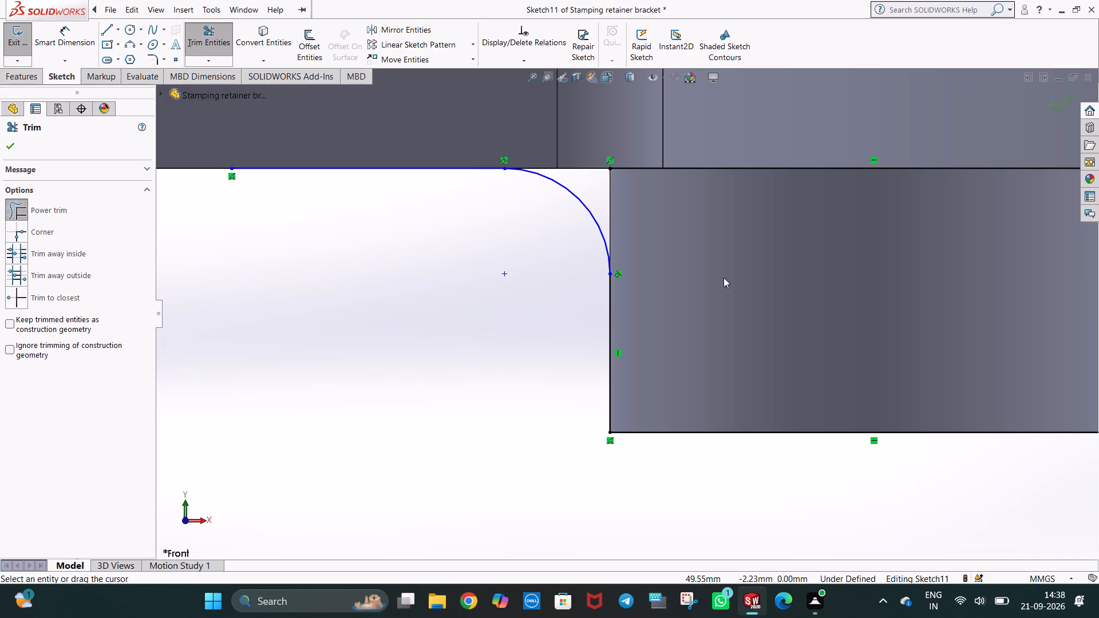
scroll(755, 264, up, 4)
scroll(763, 270, down, 3)
scroll(757, 267, up, 1)
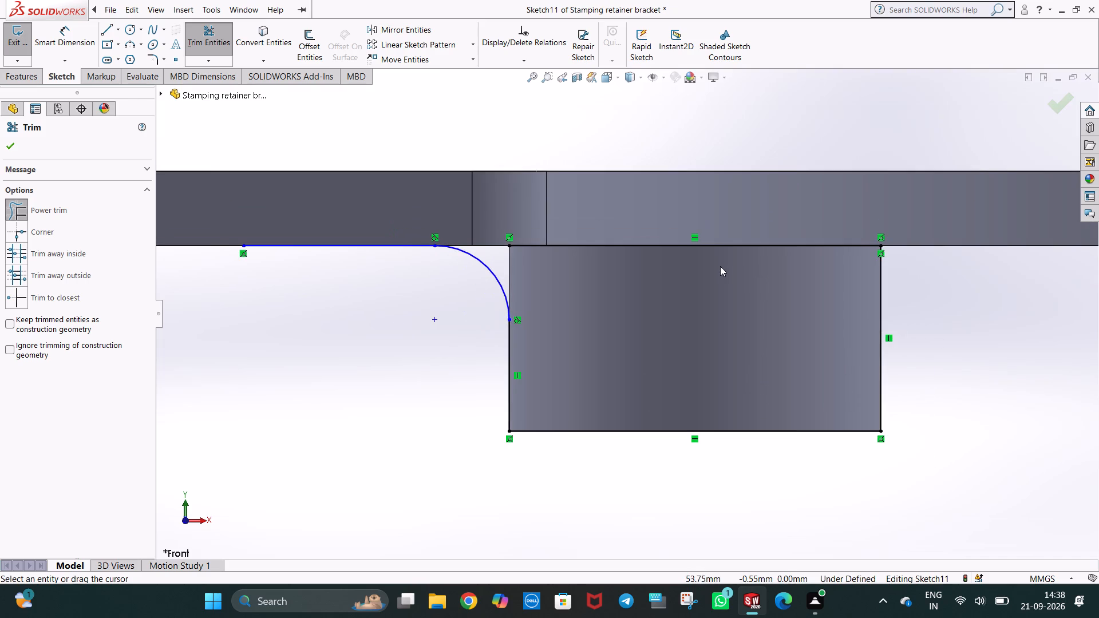
scroll(720, 266, down, 1)
scroll(662, 274, up, 2)
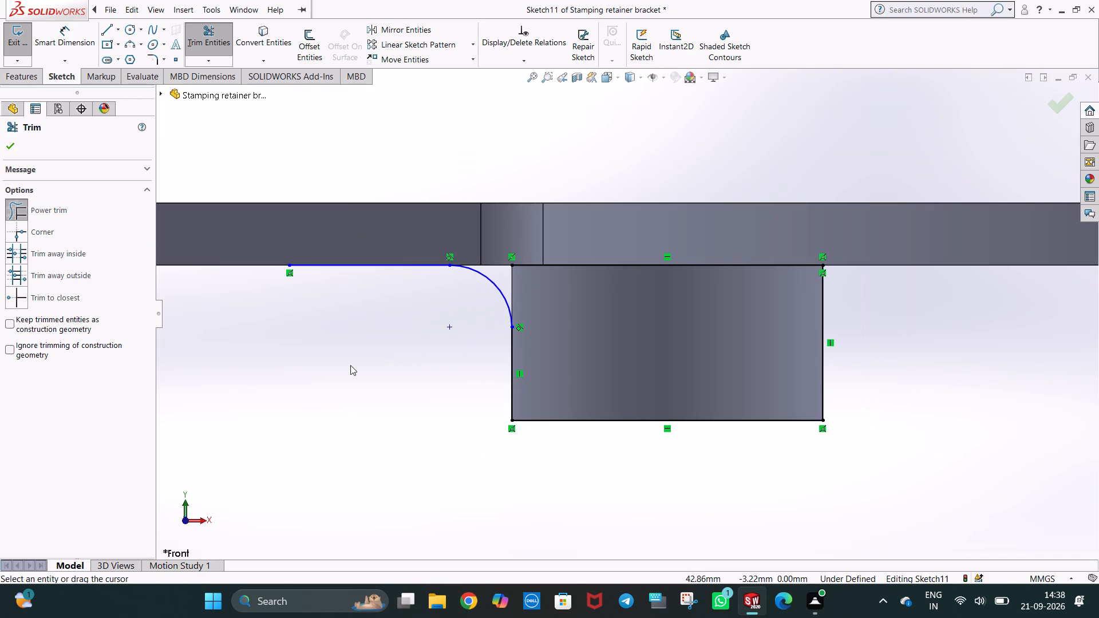
Draw a 2 mm horizontal line from the arc's upper end to the rectangle's corner, and try continuing down to the arc's lower end.
click(105, 36)
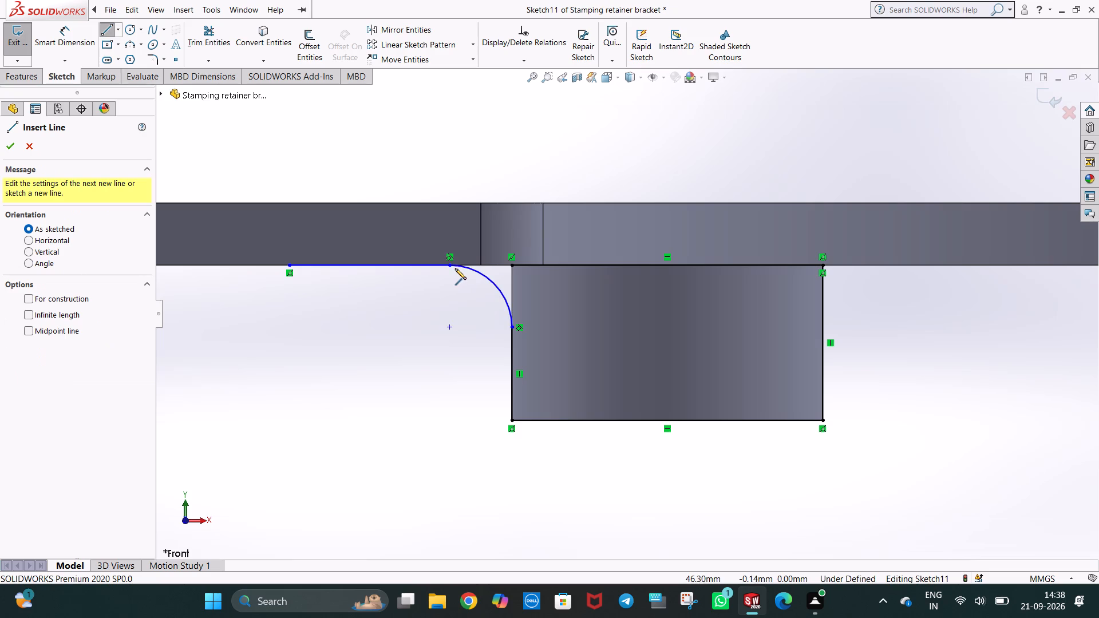
click(449, 267)
click(513, 266)
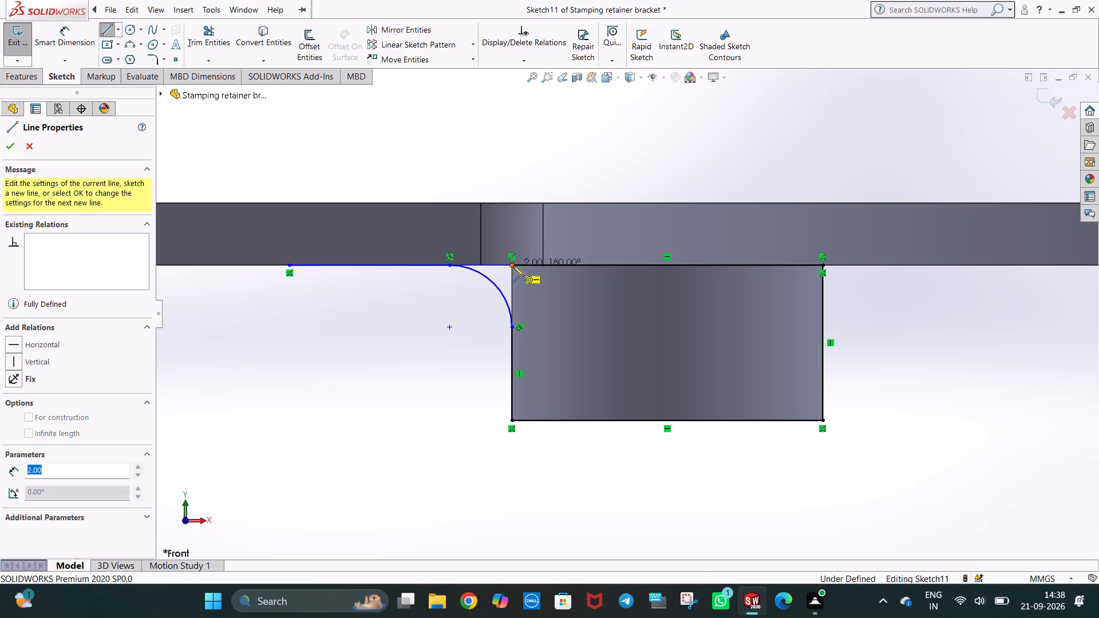
click(511, 328)
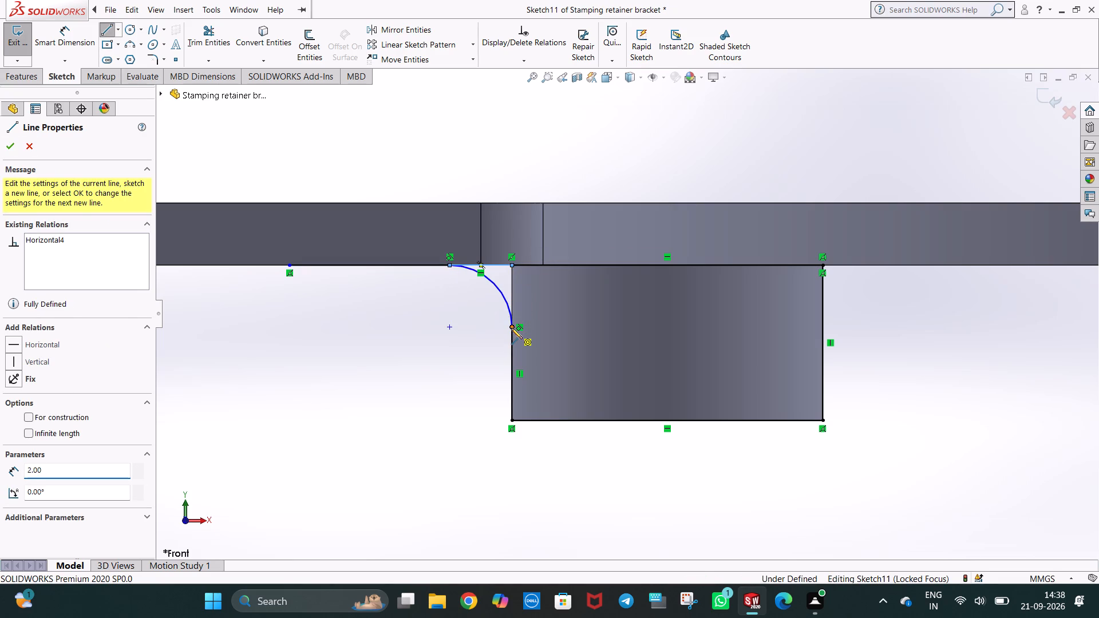
key(Escape)
key(Escape)
Delete the leftover horizontal line extending beyond the arc's upper end along the plate's underside.
middle_drag(488, 346, 416, 403)
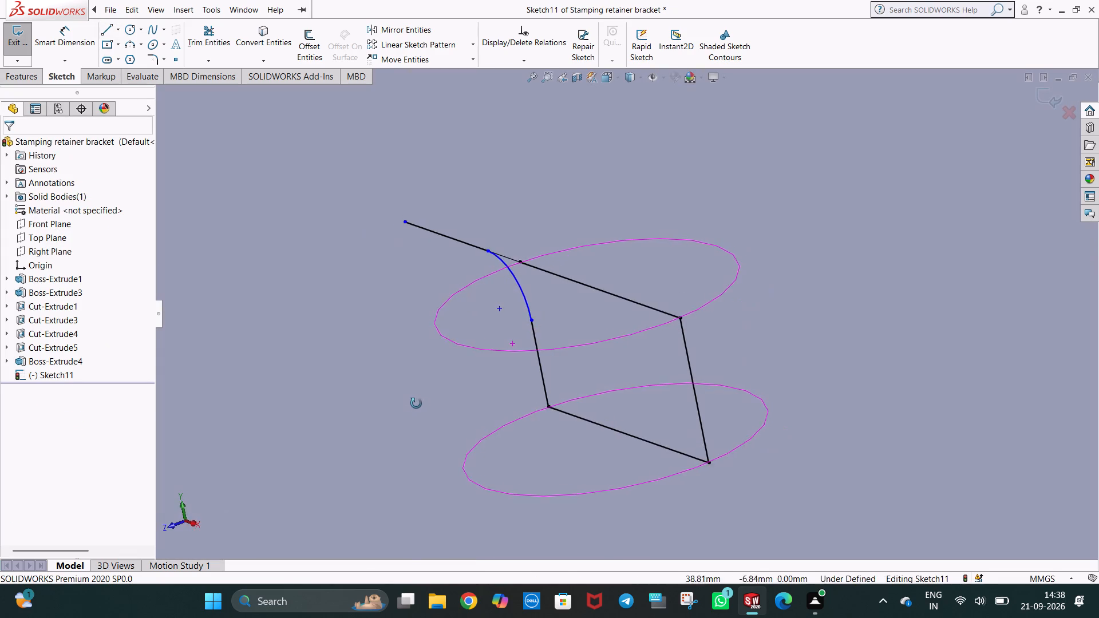
middle_drag(416, 403, 483, 356)
key(ctrl+1)
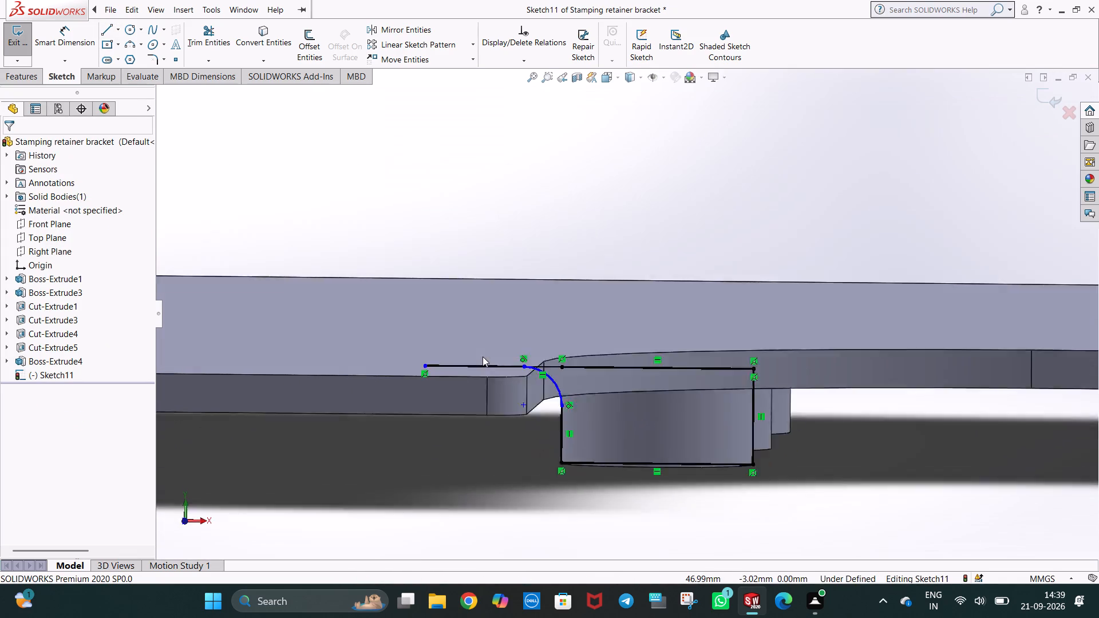
scroll(662, 513, down, 4)
scroll(629, 480, down, 5)
scroll(533, 368, down, 3)
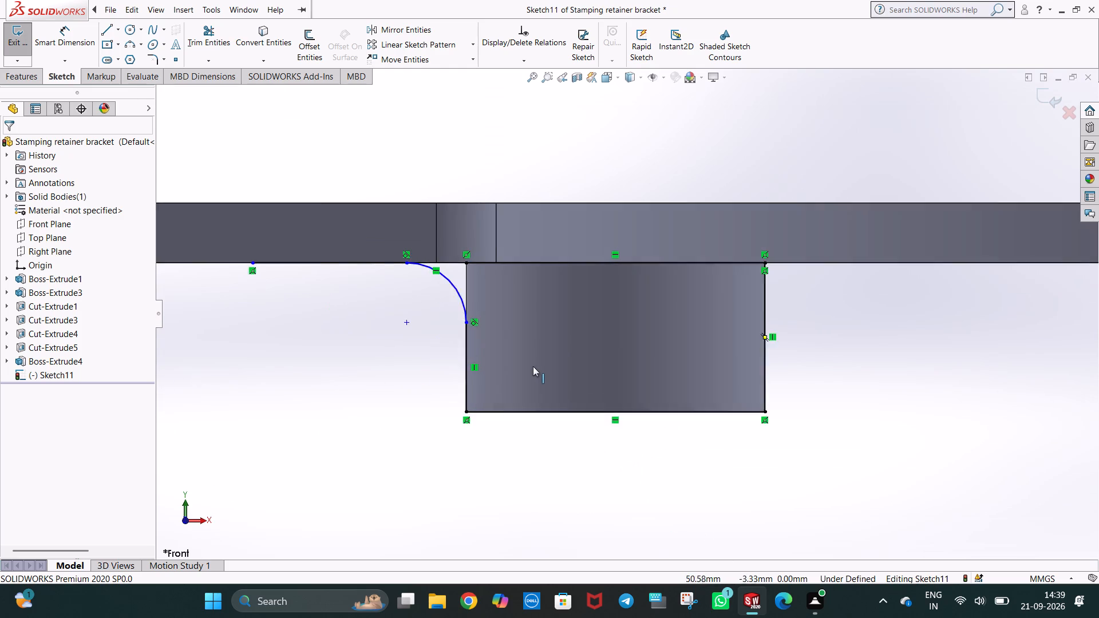
click(310, 237)
key(Delete)
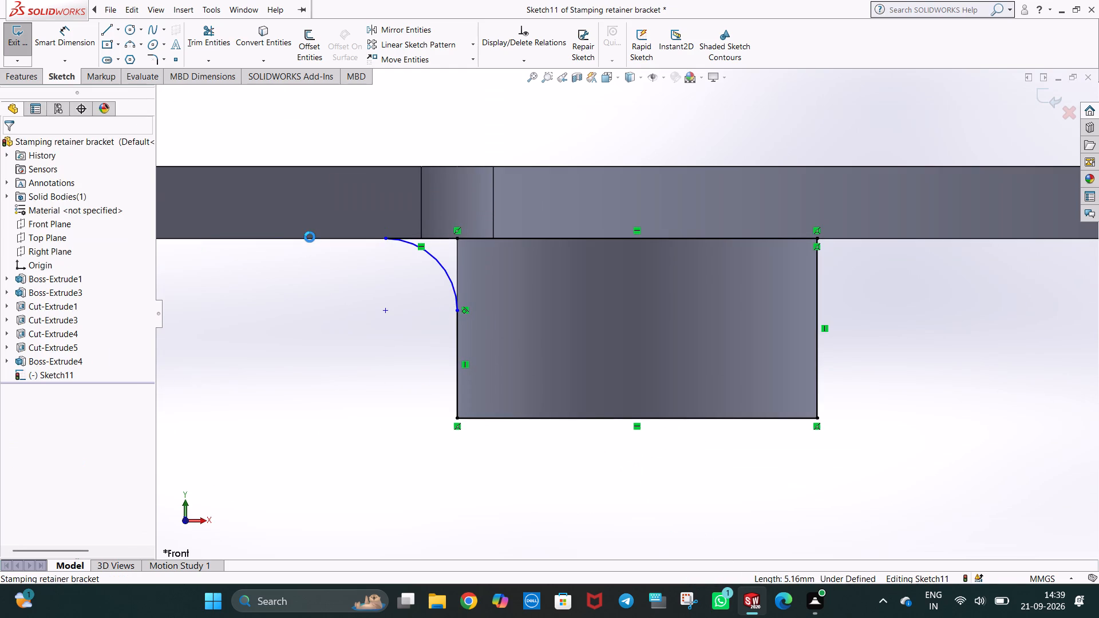
Redraw the 2 mm horizontal line from the arc's upper end to the rectangle's upper corner.
click(112, 31)
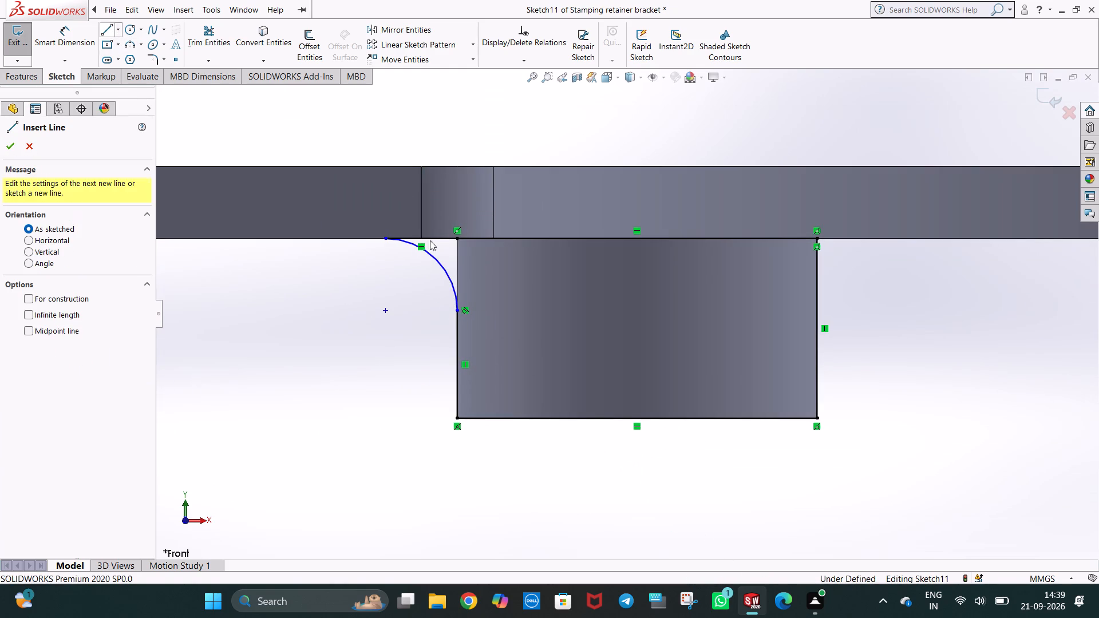
click(384, 238)
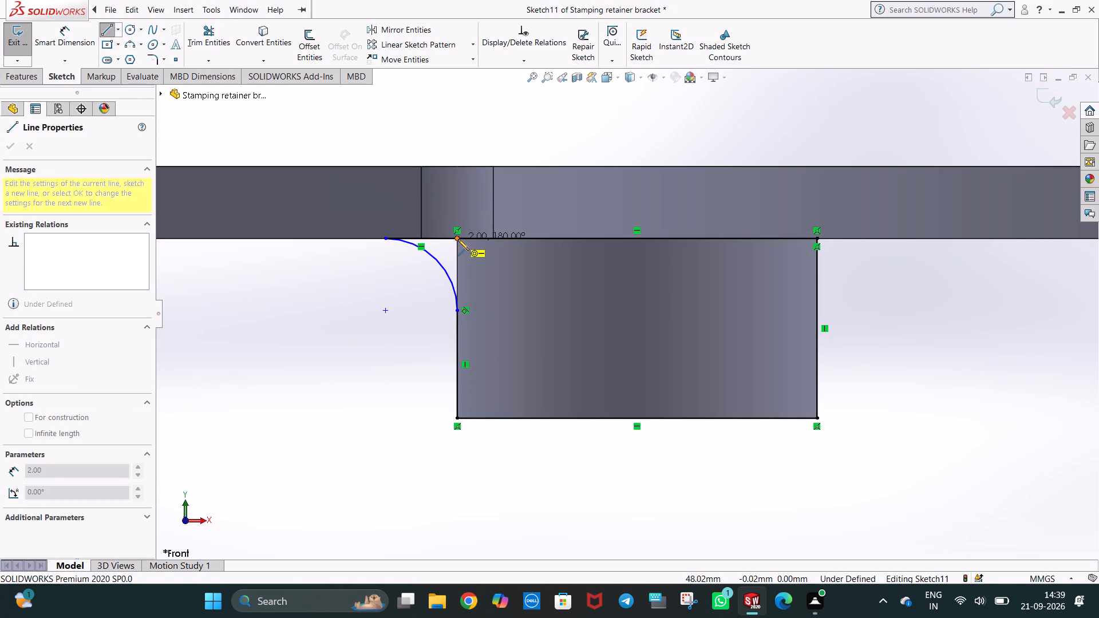
click(458, 239)
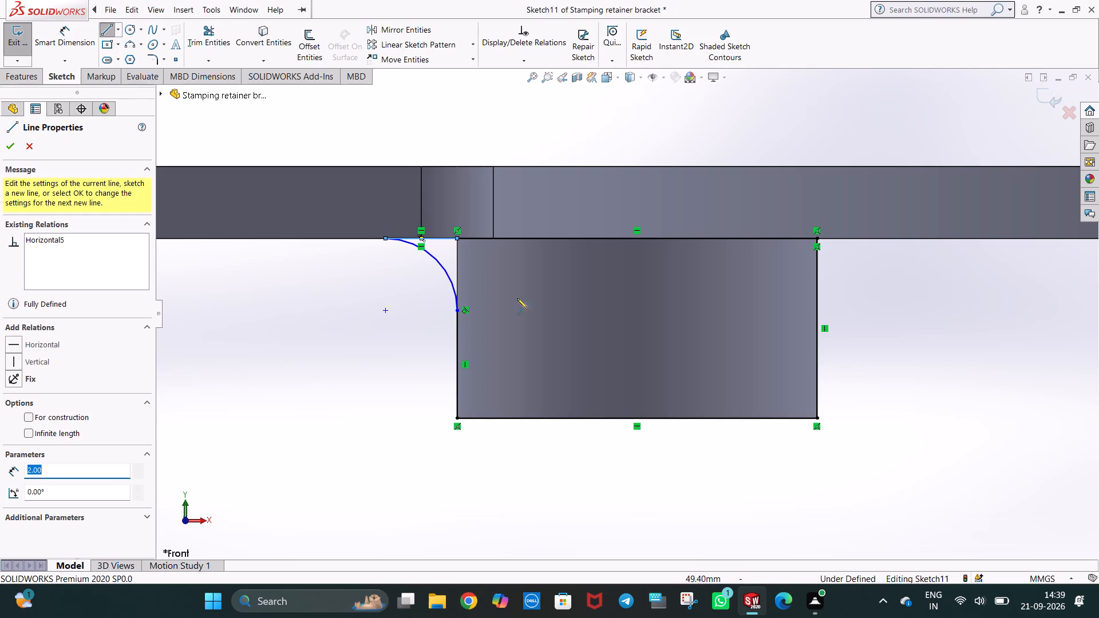
key(Escape)
key(Escape)
key(Escape)
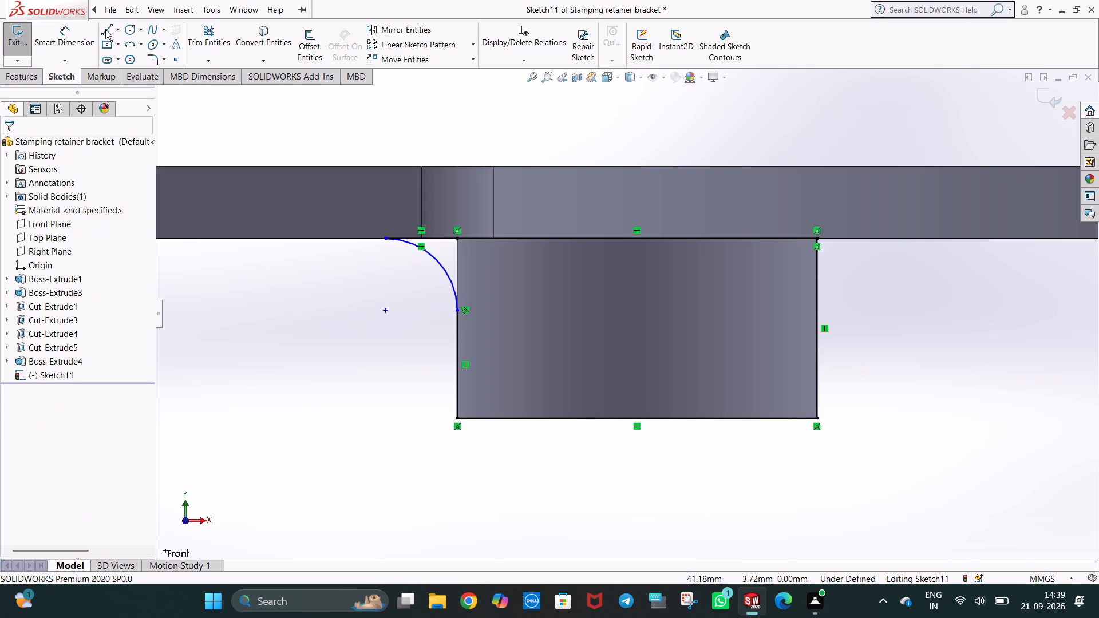
Draw the 2 mm line from the arc's upper end to the rectangle's corner again, and try closing the corner down to the arc's lower end.
click(105, 30)
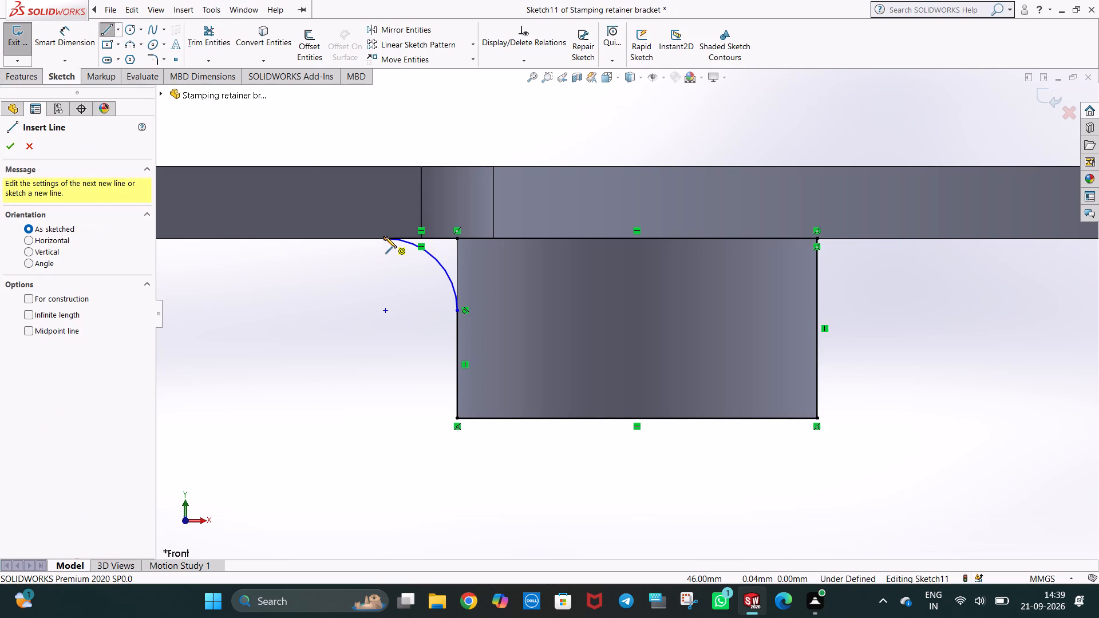
click(385, 237)
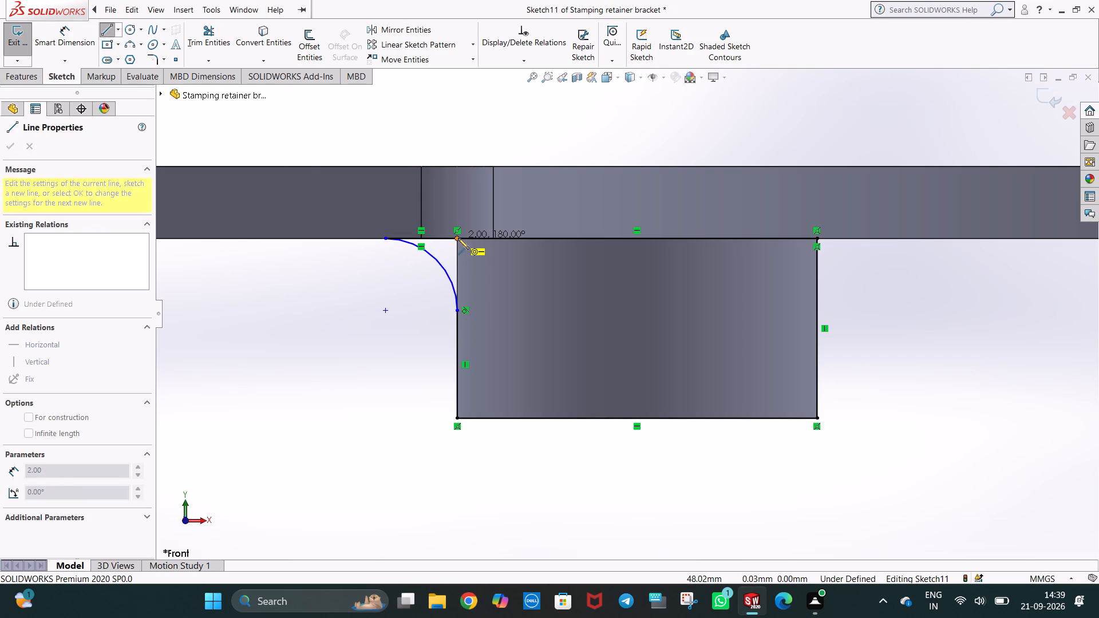
click(458, 238)
click(457, 310)
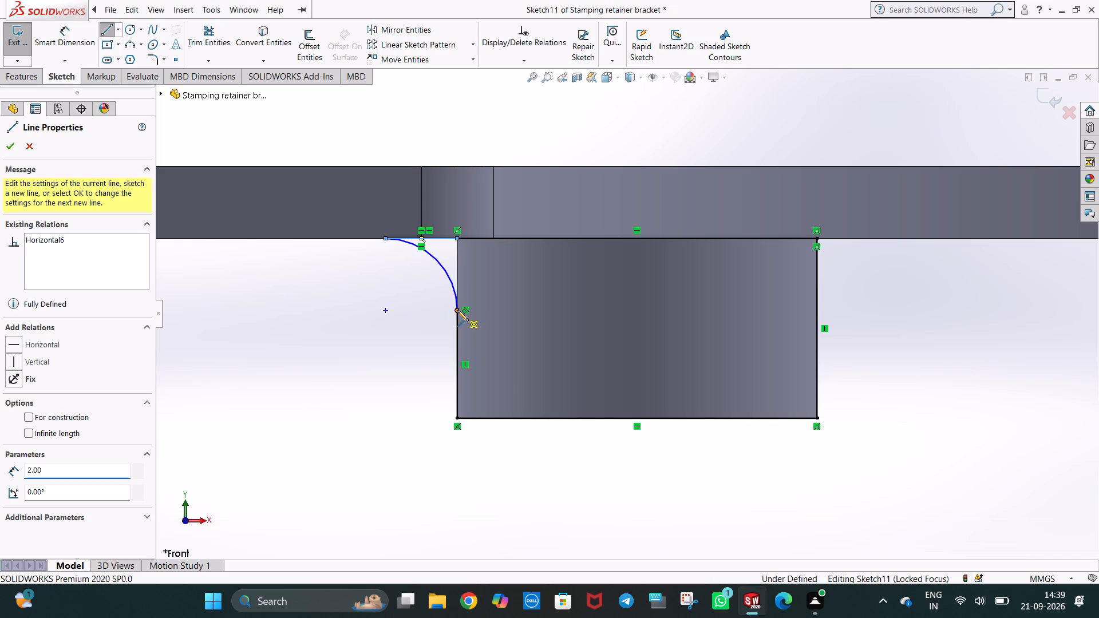
key(Escape)
key(Escape)
click(432, 331)
middle_click(433, 331)
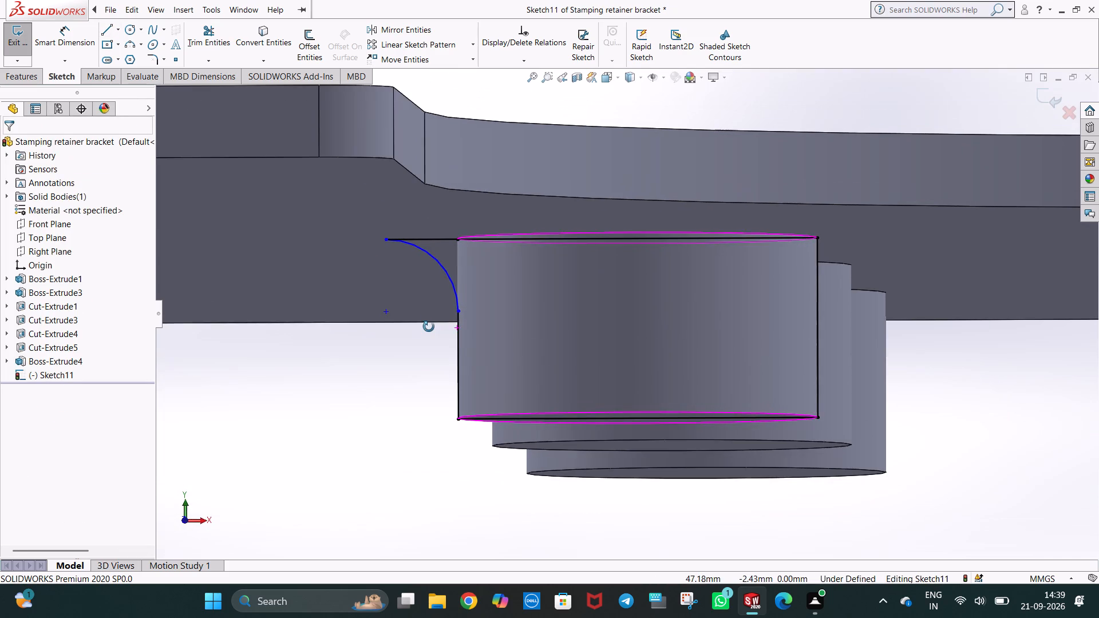
key(ctrl+1)
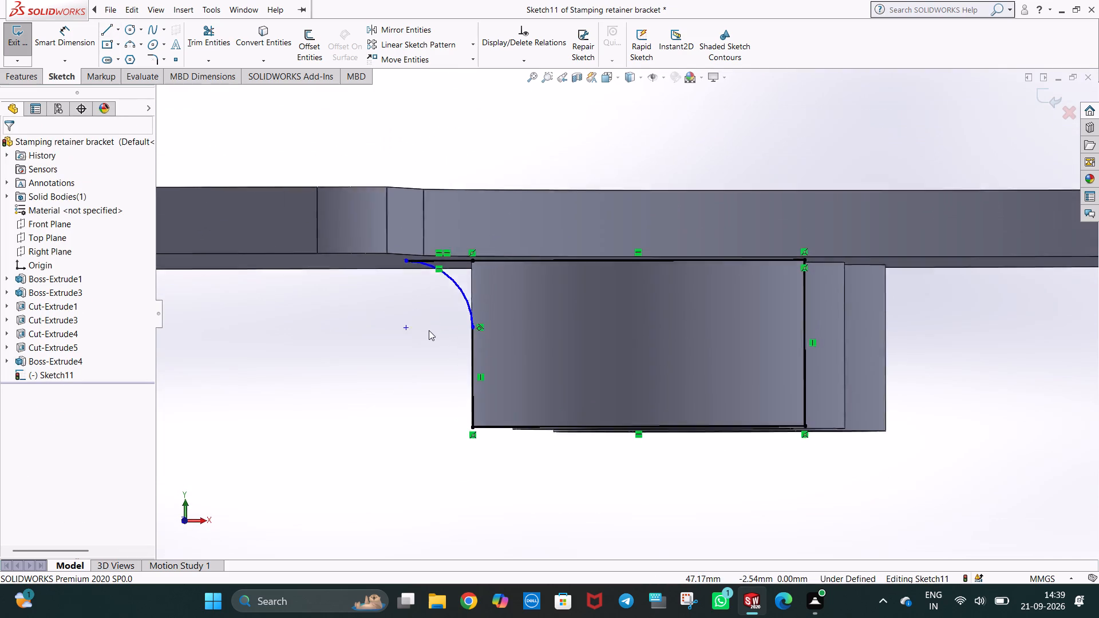
Draw a 2 mm vertical line from the arc's lower end up to the rectangle's upper corner.
scroll(559, 407, down, 5)
scroll(566, 413, up, 7)
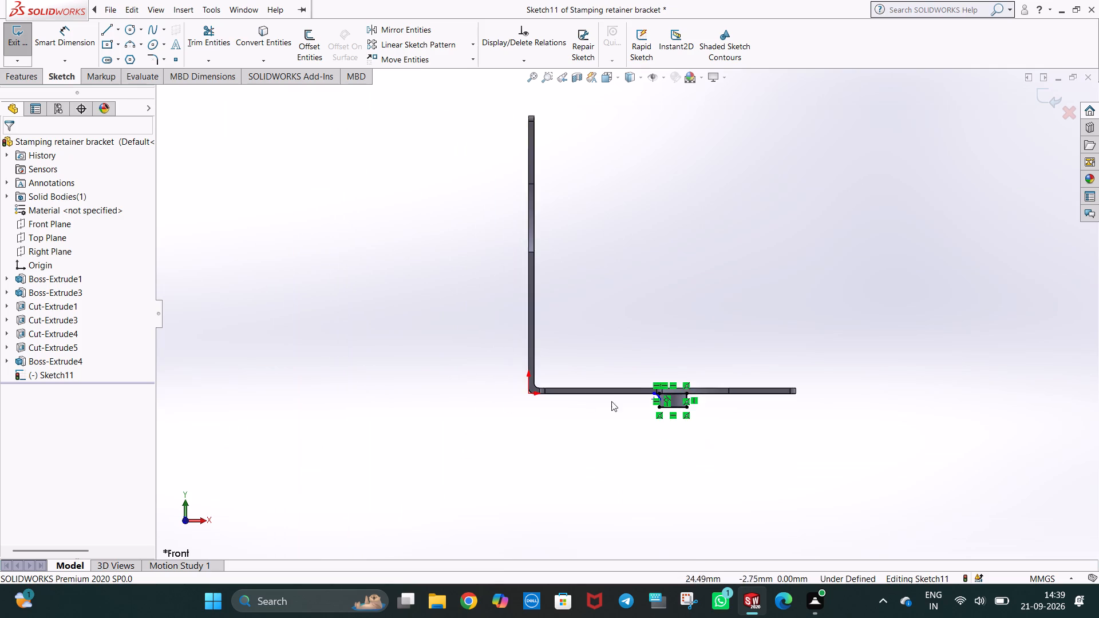
scroll(667, 398, down, 7)
scroll(649, 326, down, 4)
scroll(588, 421, down, 4)
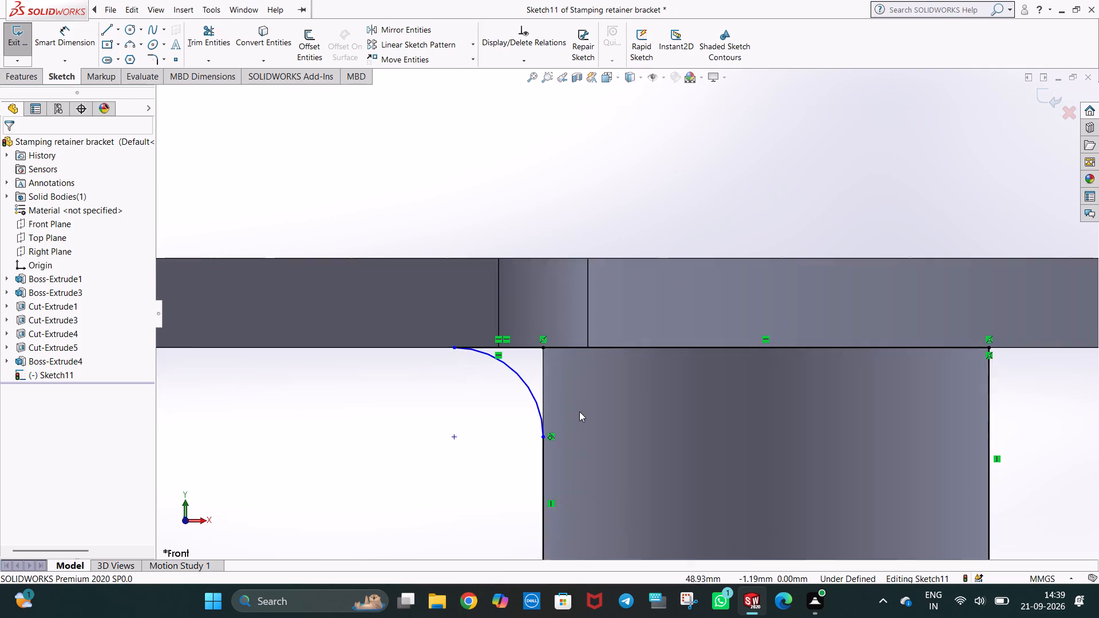
scroll(579, 411, down, 1)
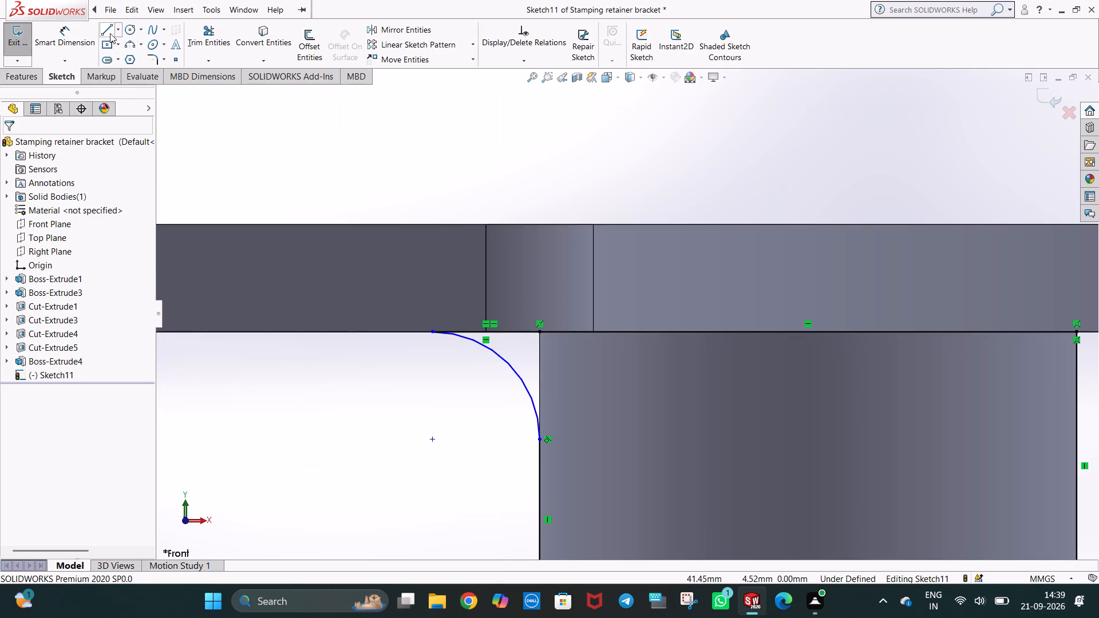
click(110, 33)
click(539, 439)
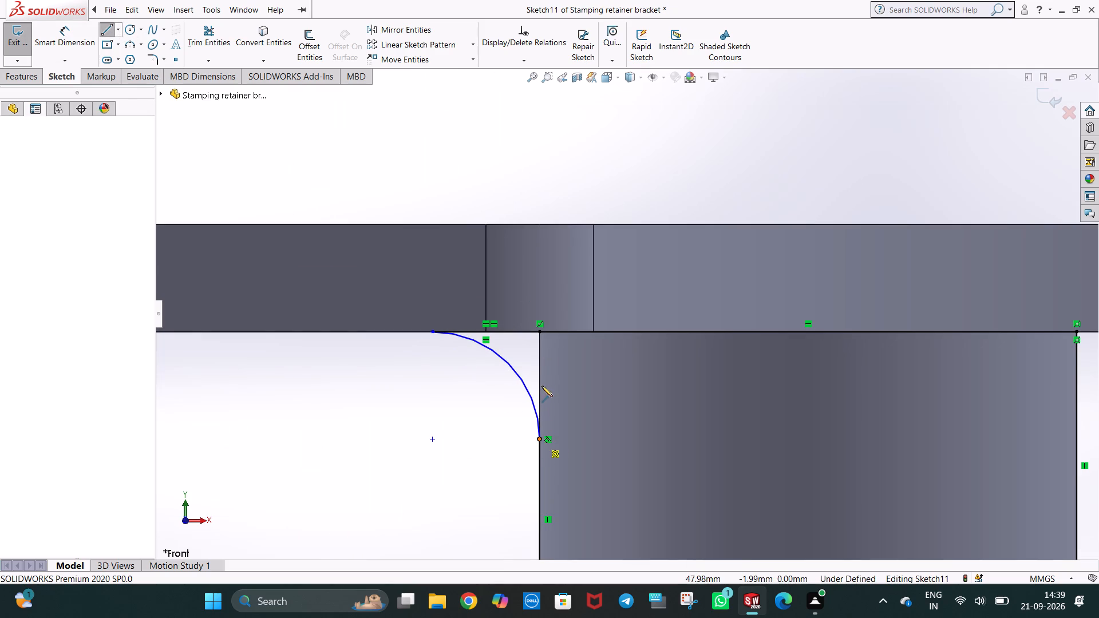
click(540, 331)
key(Escape)
key(Escape)
scroll(660, 403, up, 3)
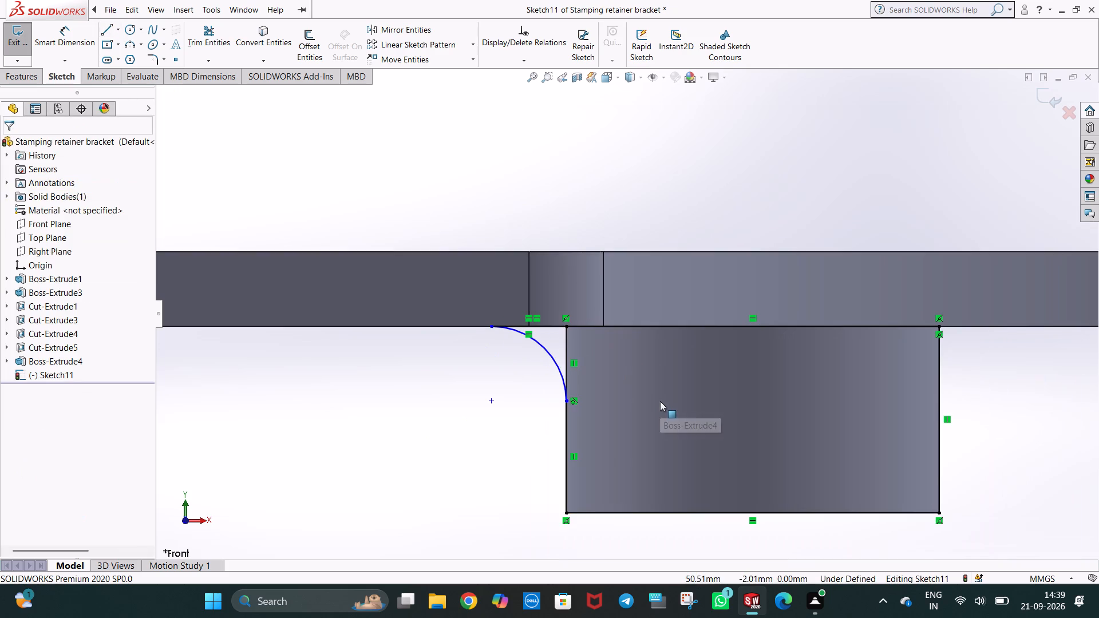
click(448, 170)
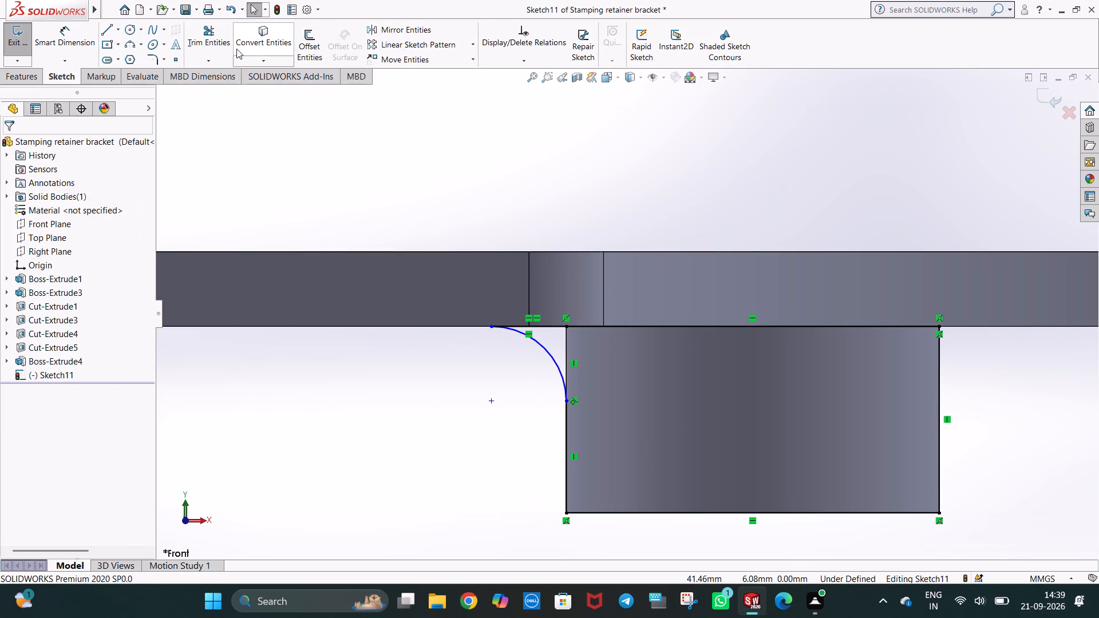
Trim away the rectangle's four sides around the boss, keeping the arc and its two 2 mm corner lines.
click(218, 37)
drag(667, 291, 677, 334)
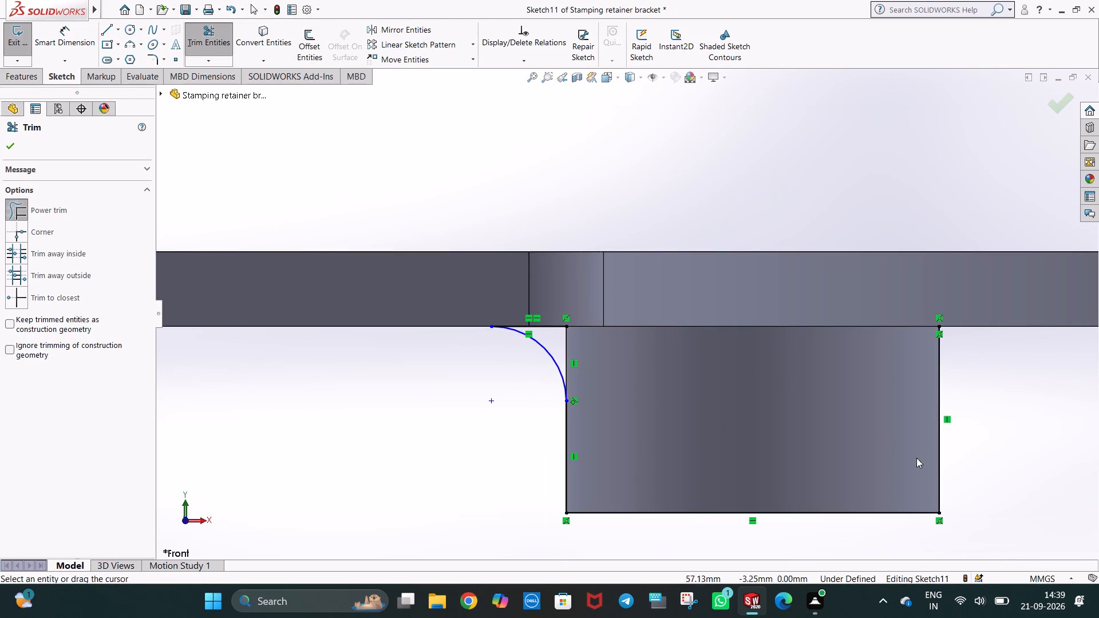
scroll(920, 463, down, 2)
scroll(827, 470, up, 1)
scroll(668, 443, down, 2)
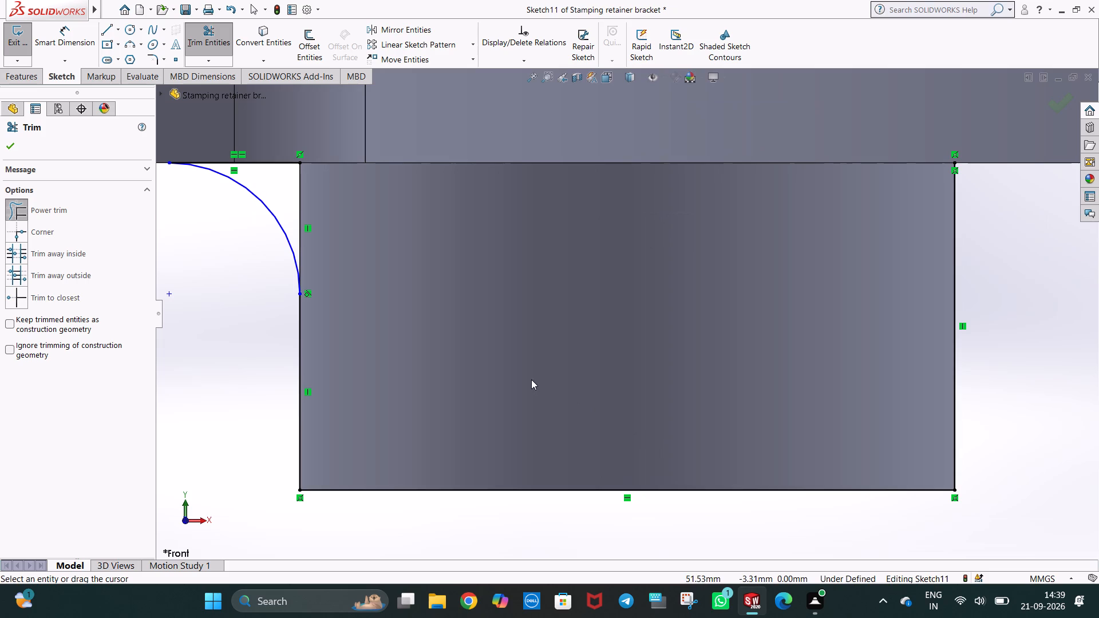
drag(333, 427, 262, 442)
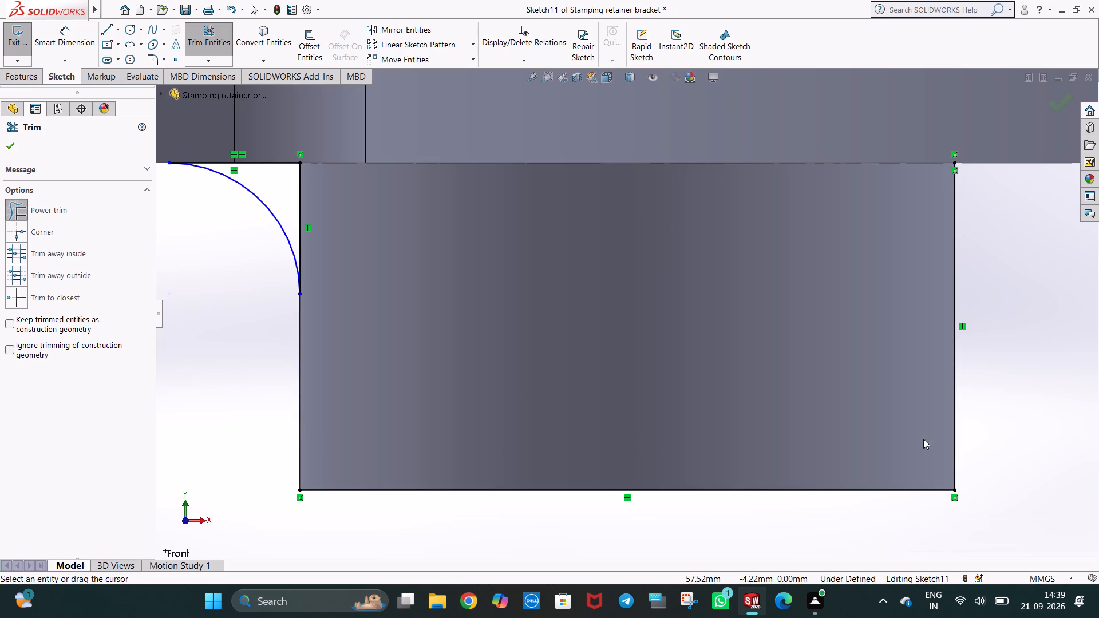
drag(920, 414, 977, 408)
click(815, 500)
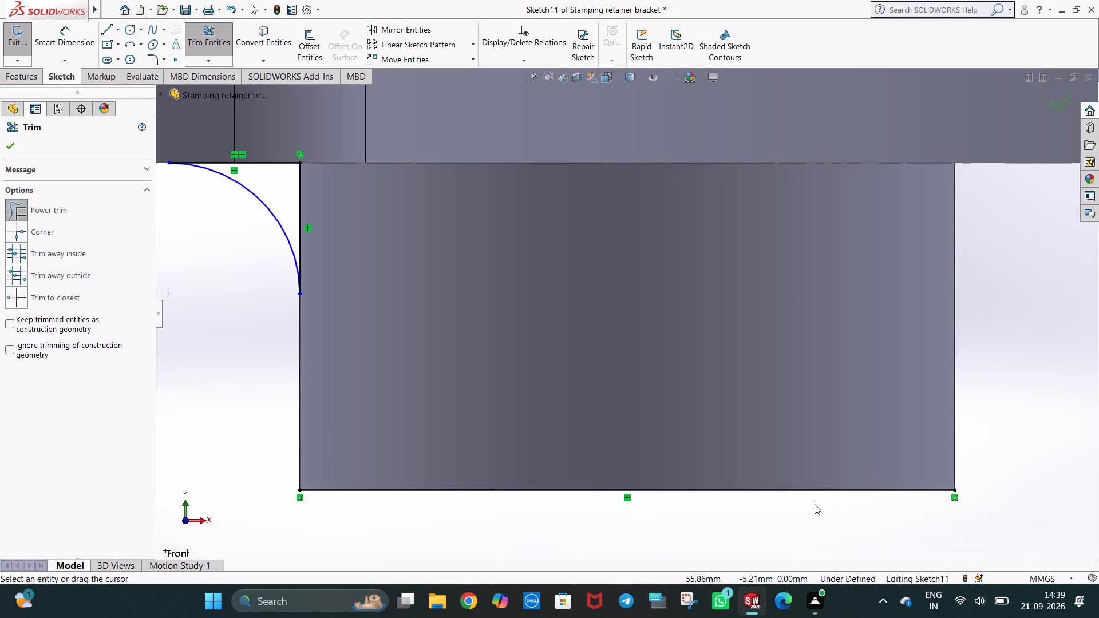
drag(817, 477, 820, 502)
click(227, 340)
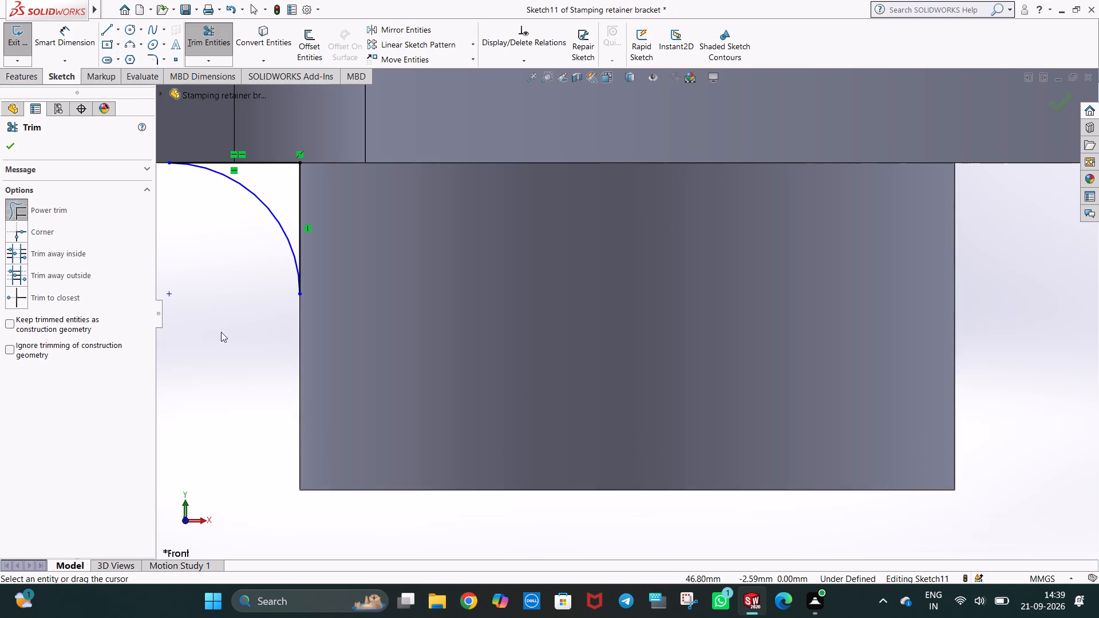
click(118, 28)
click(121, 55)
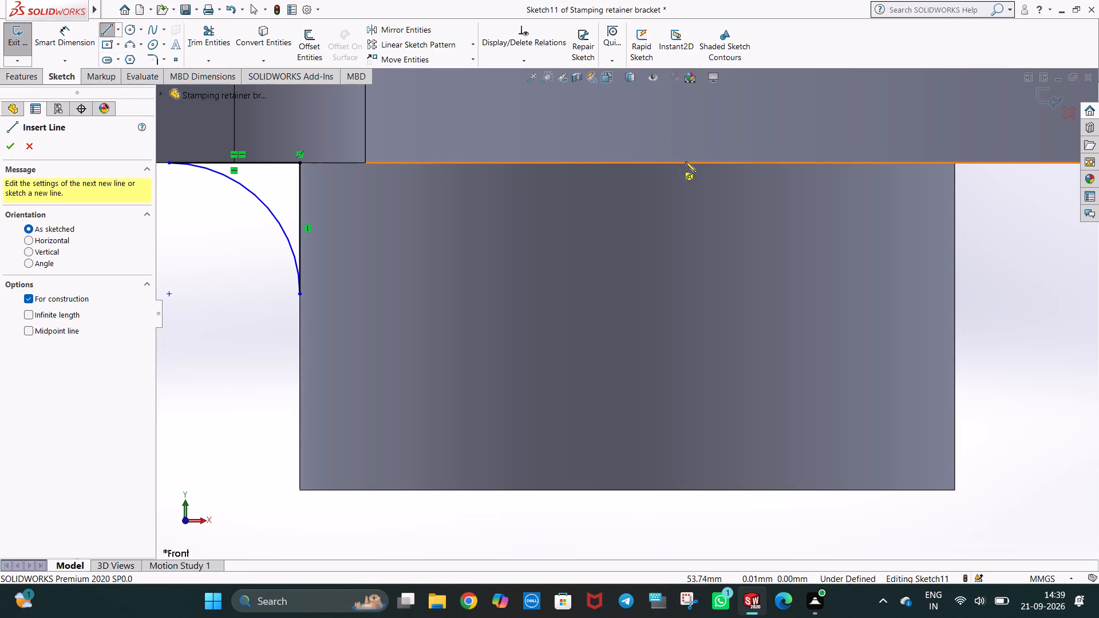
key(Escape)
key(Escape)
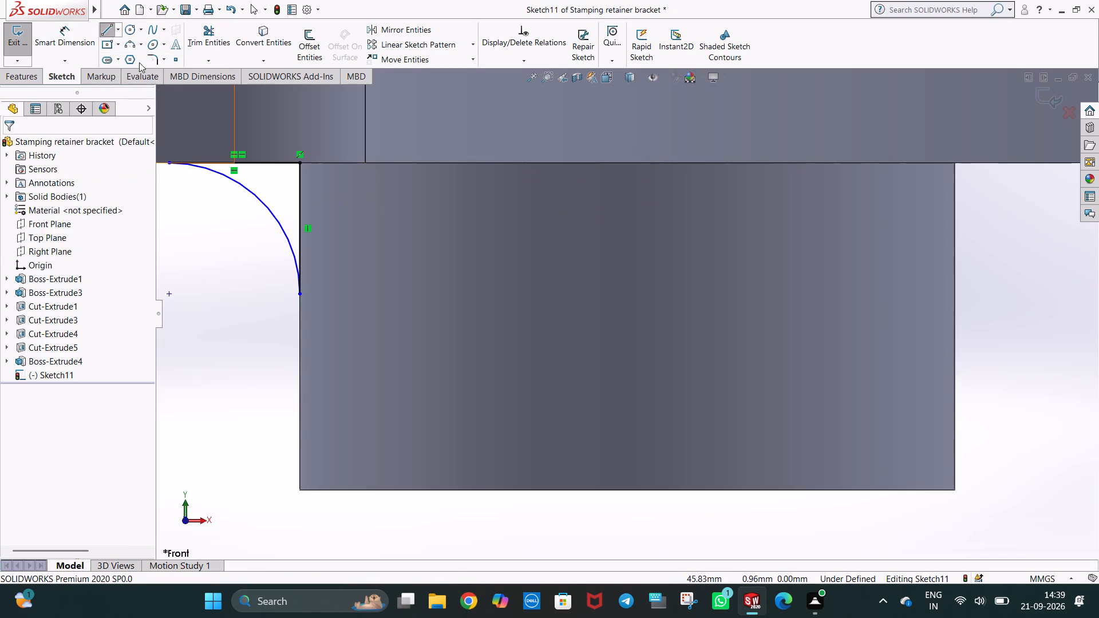
Draw a line along the boss's top edge from the fillet corner to its opposite corner, continuing 5 mm down the boss's side.
click(105, 31)
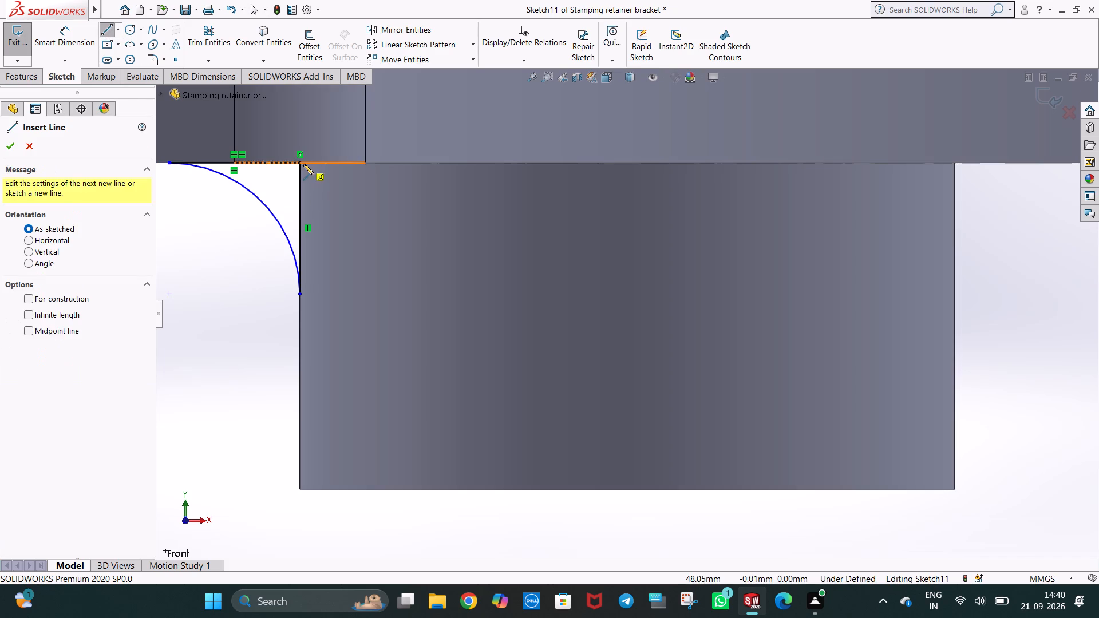
click(301, 164)
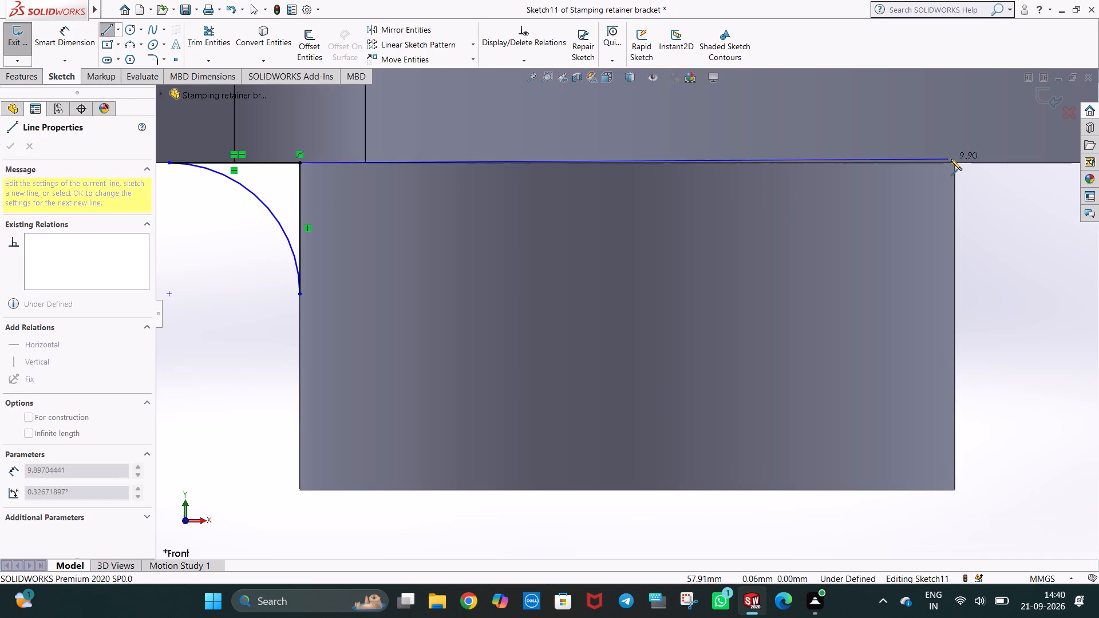
click(954, 164)
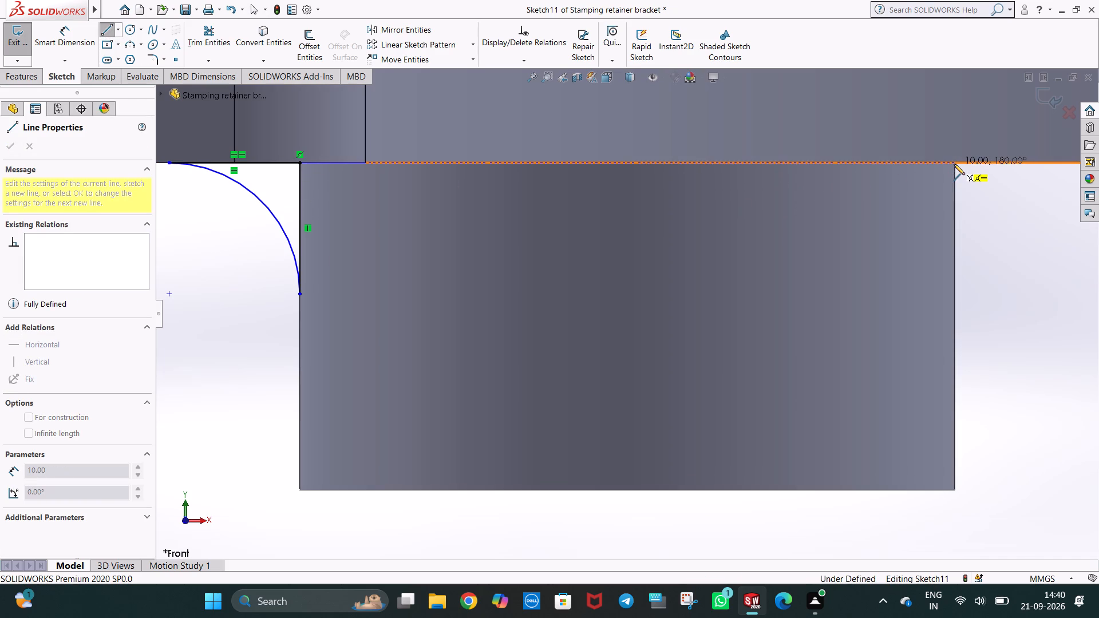
click(954, 489)
key(Escape)
key(Escape)
key(Escape)
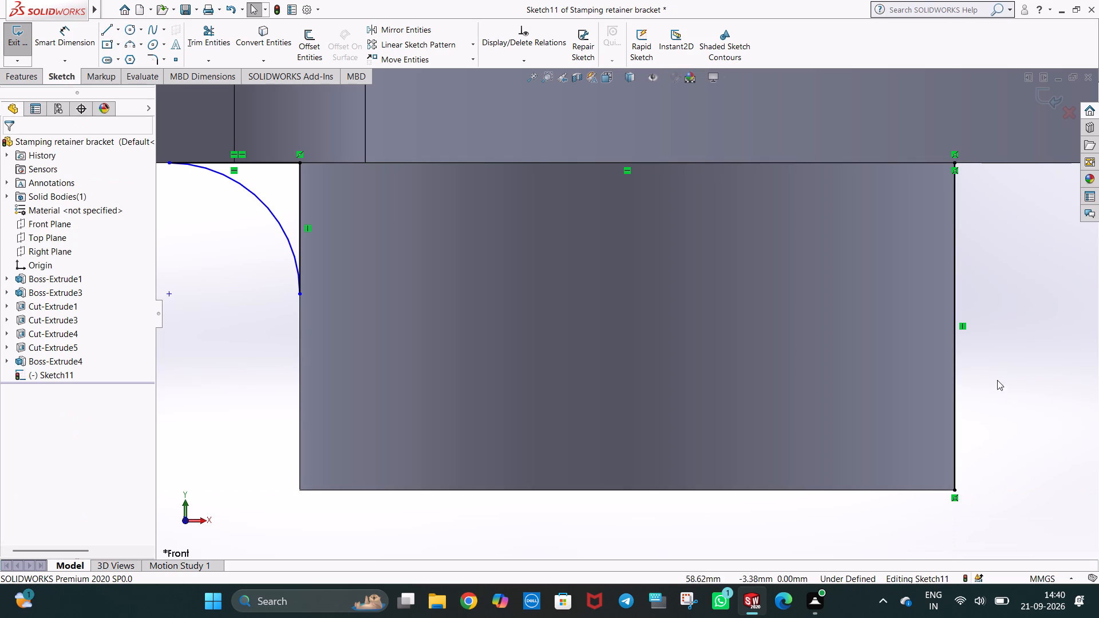
click(1003, 371)
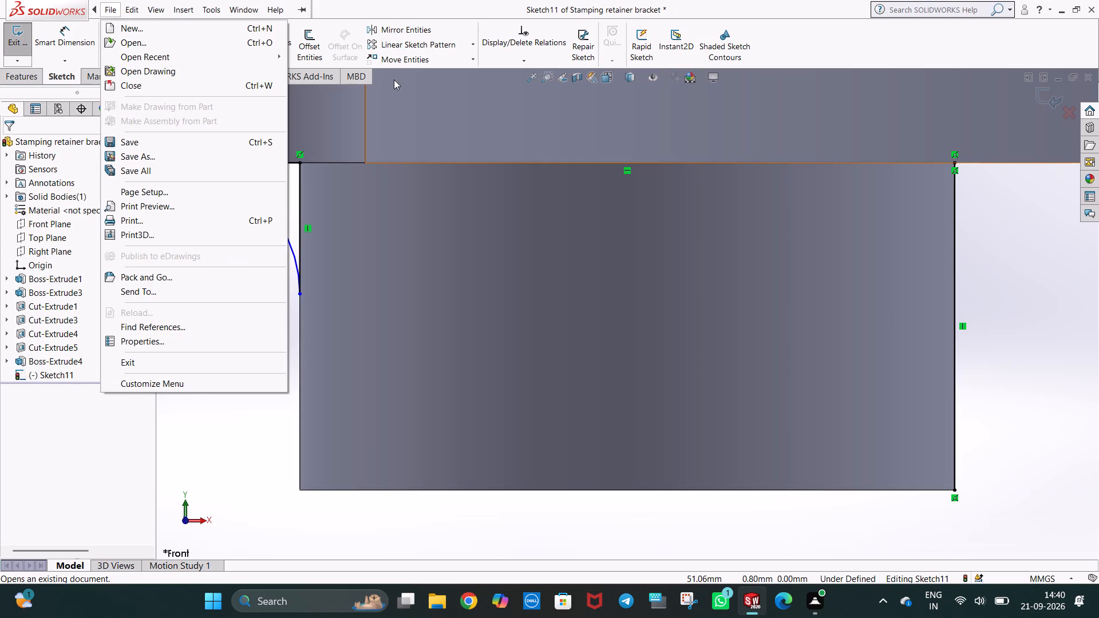
Draw a 5 mm vertical centerline from the midpoint of the boss's top line down to its bottom edge.
click(117, 26)
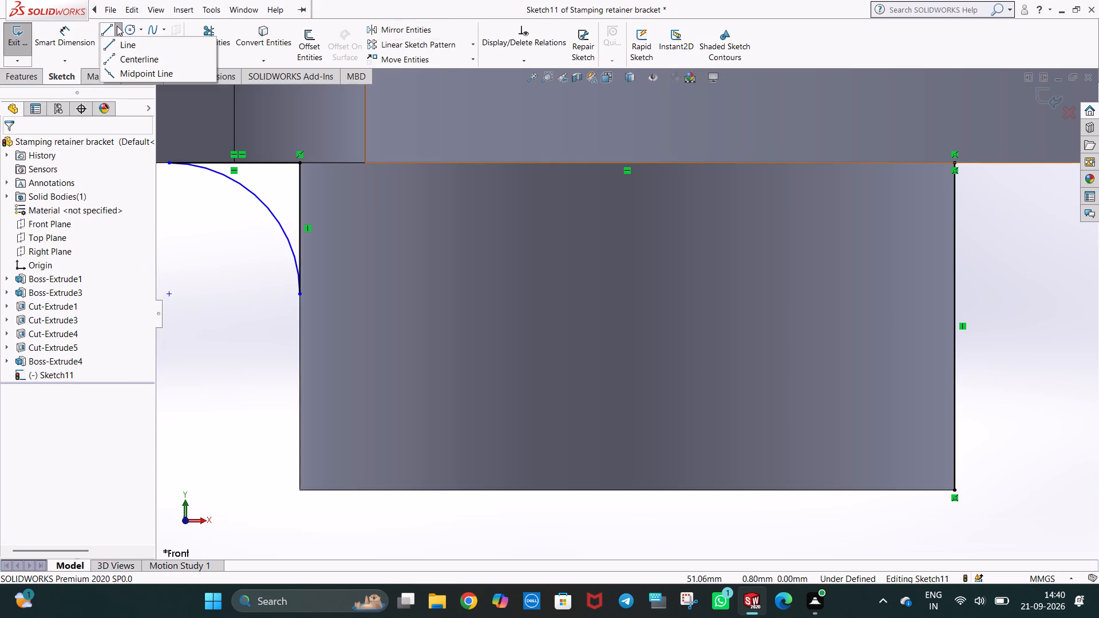
click(132, 59)
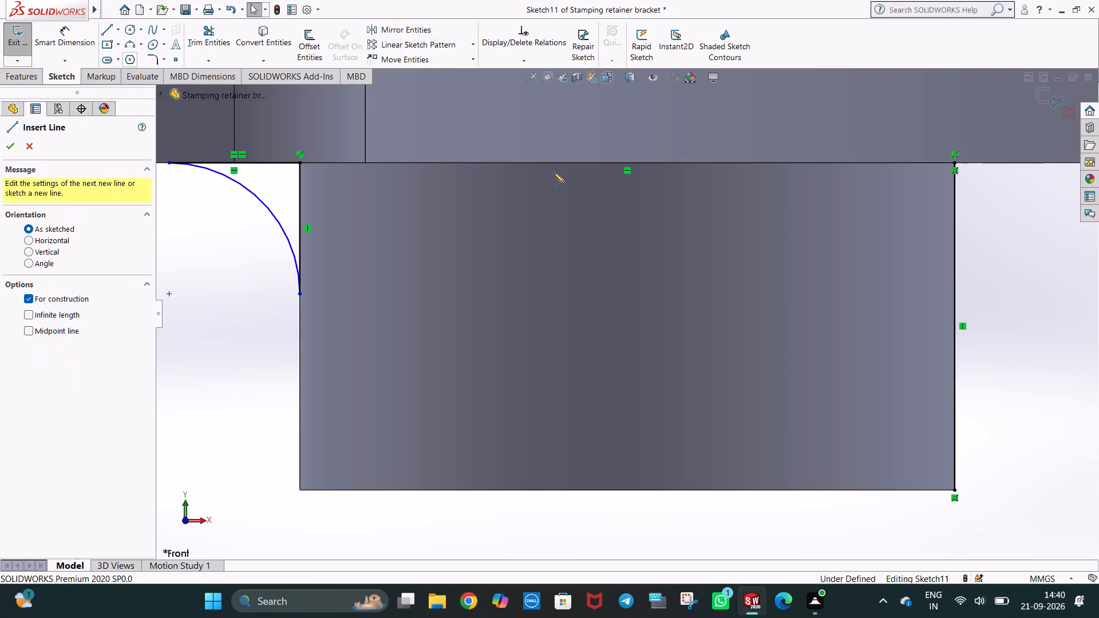
click(626, 162)
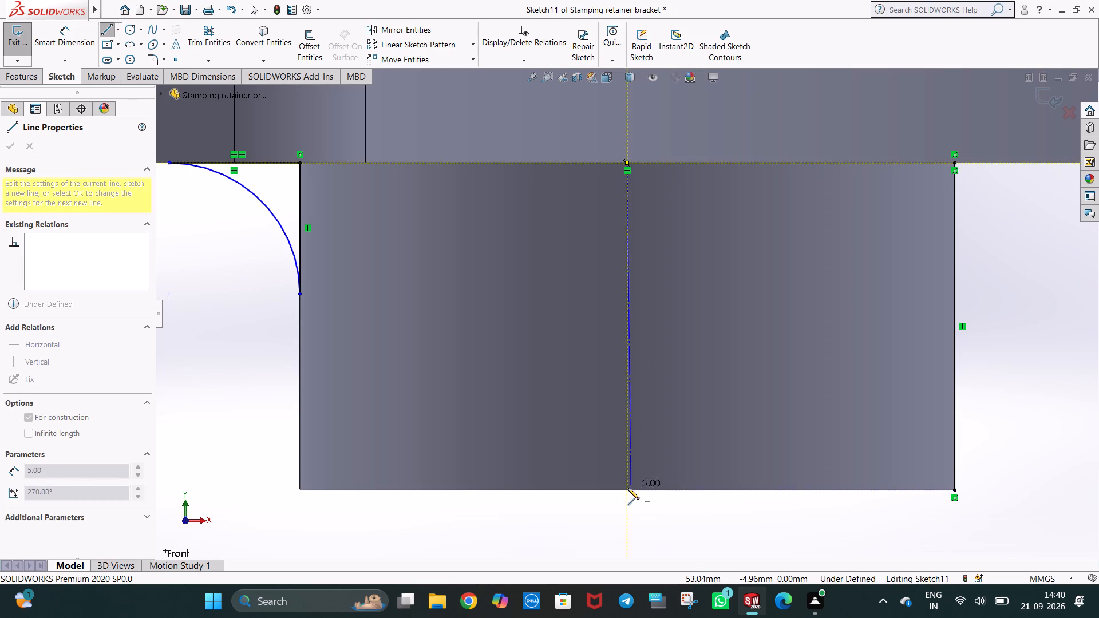
click(628, 488)
key(Escape)
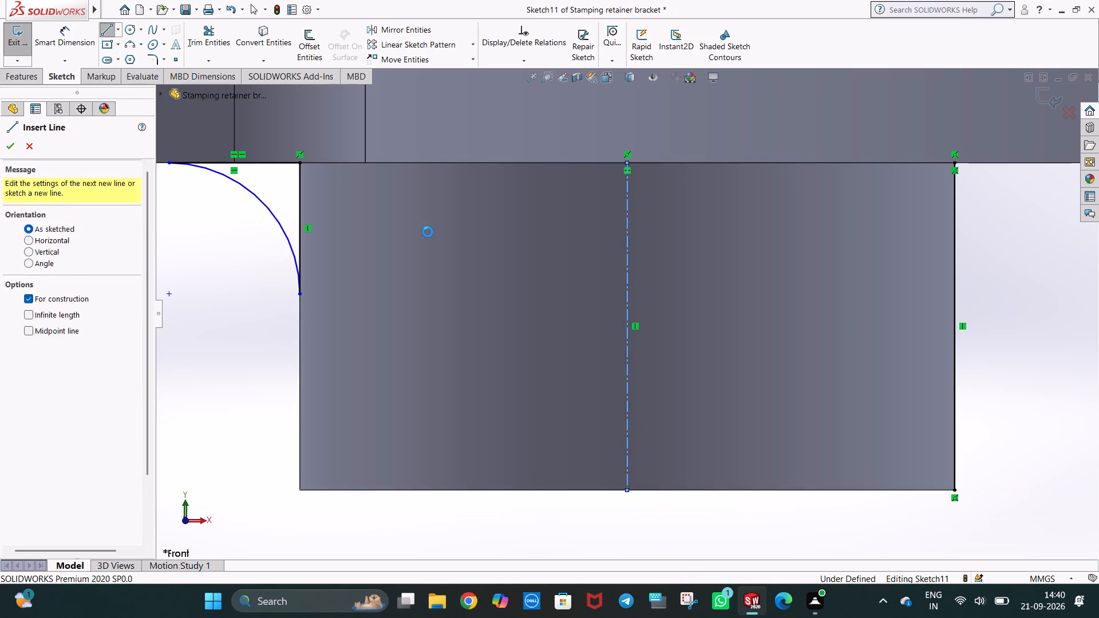
Draw a horizontal centerline across the boss from the midpoint of the 5 mm side line to the opposite side.
click(120, 29)
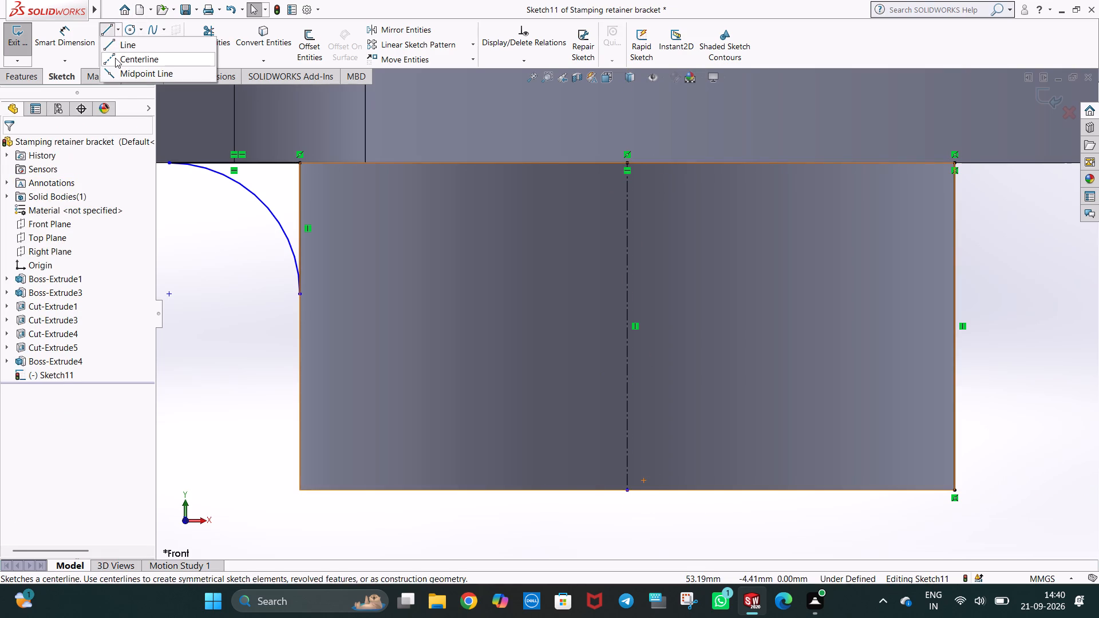
click(115, 58)
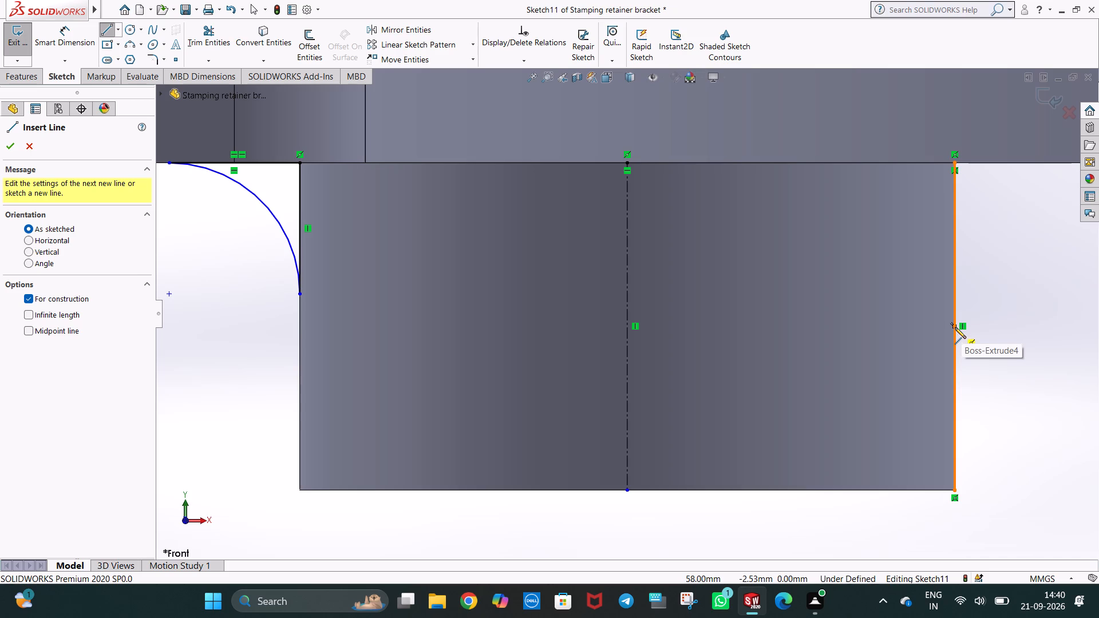
click(955, 327)
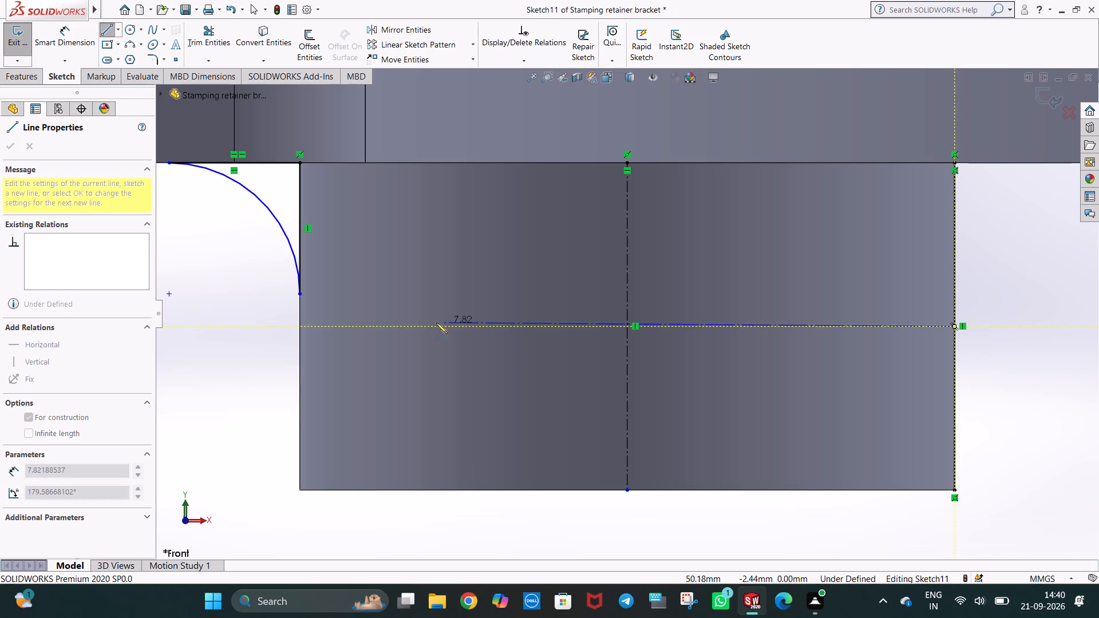
click(299, 327)
key(Escape)
key(Escape)
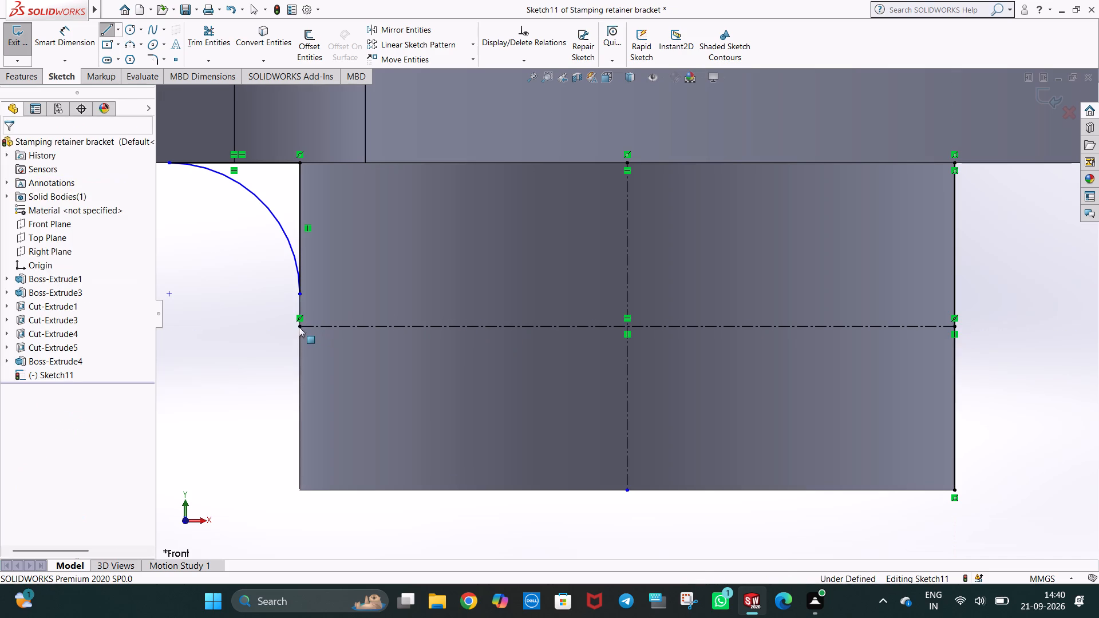
click(259, 384)
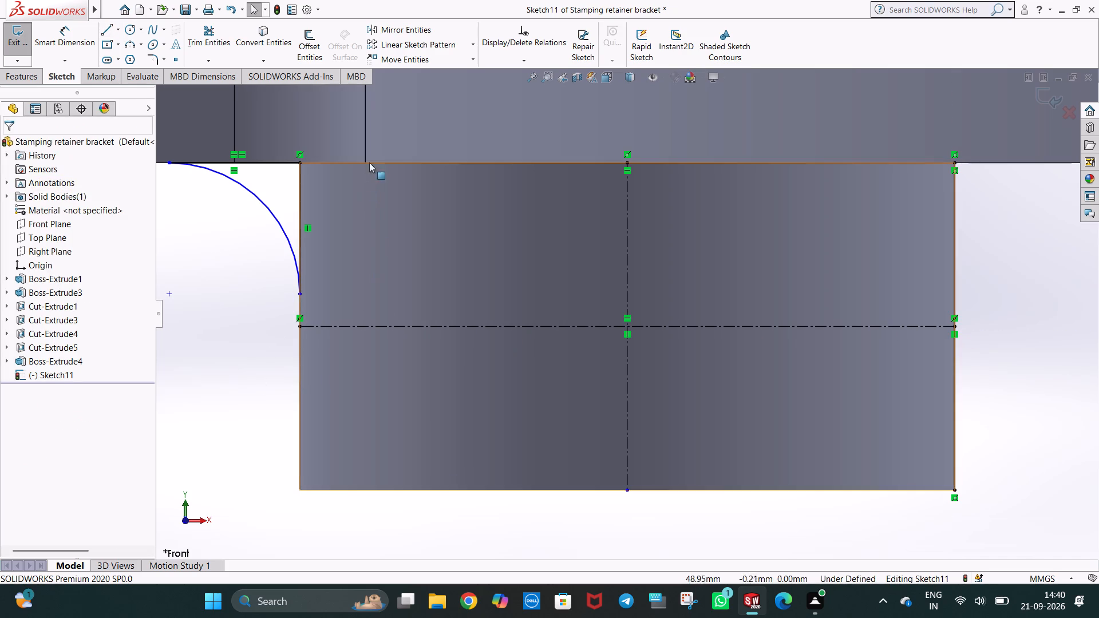
Mirror the arc and its horizontal and vertical 2 mm lines about the vertical centerline.
click(449, 25)
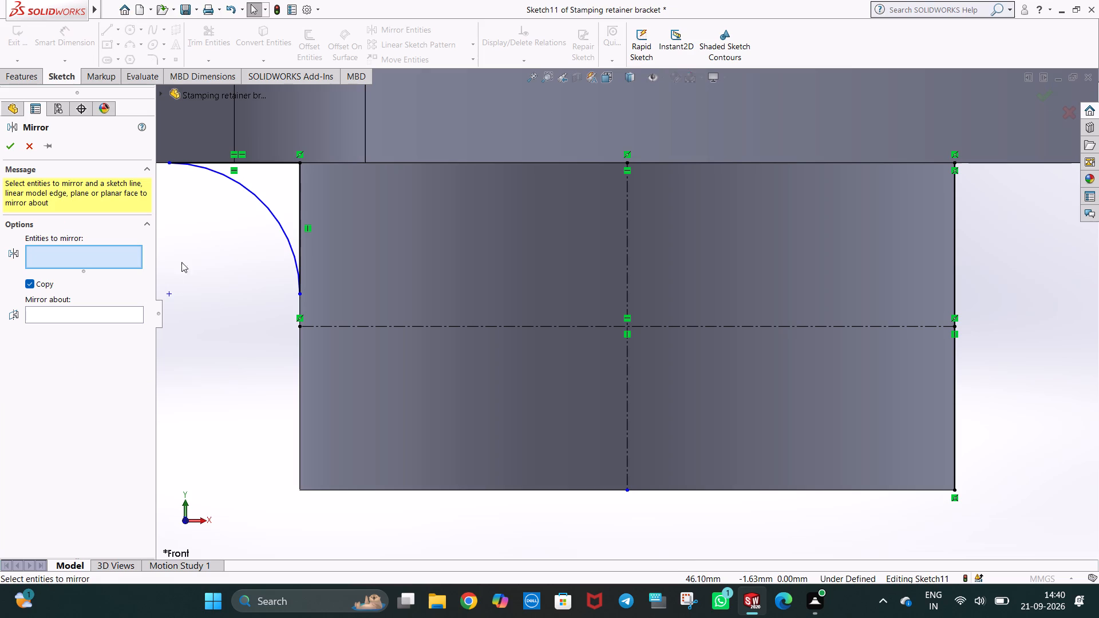
click(254, 193)
click(263, 164)
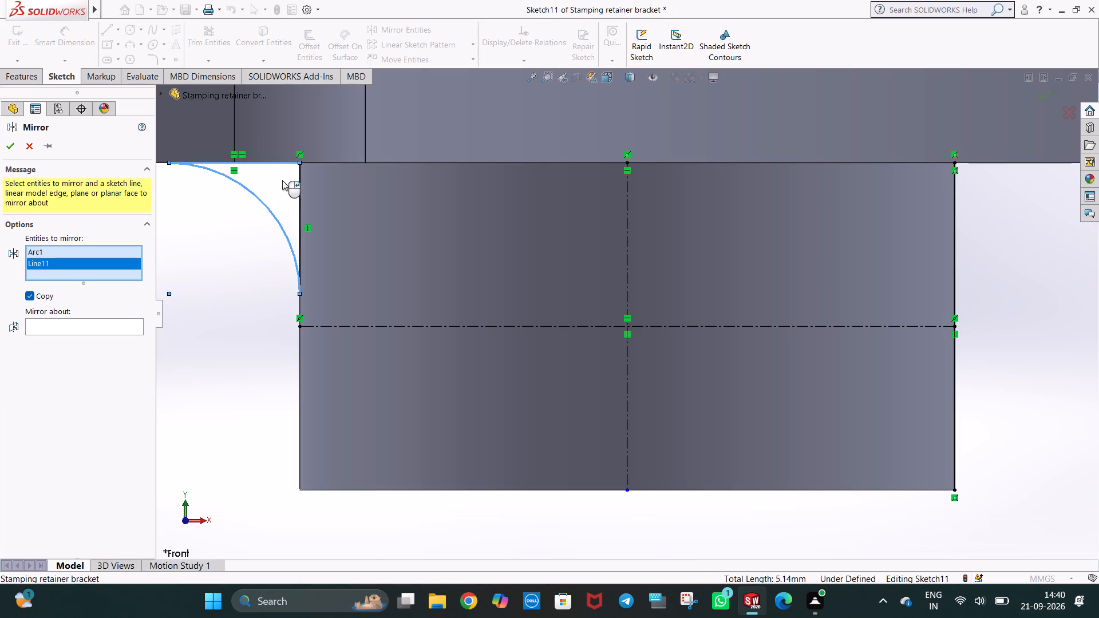
click(300, 188)
click(96, 339)
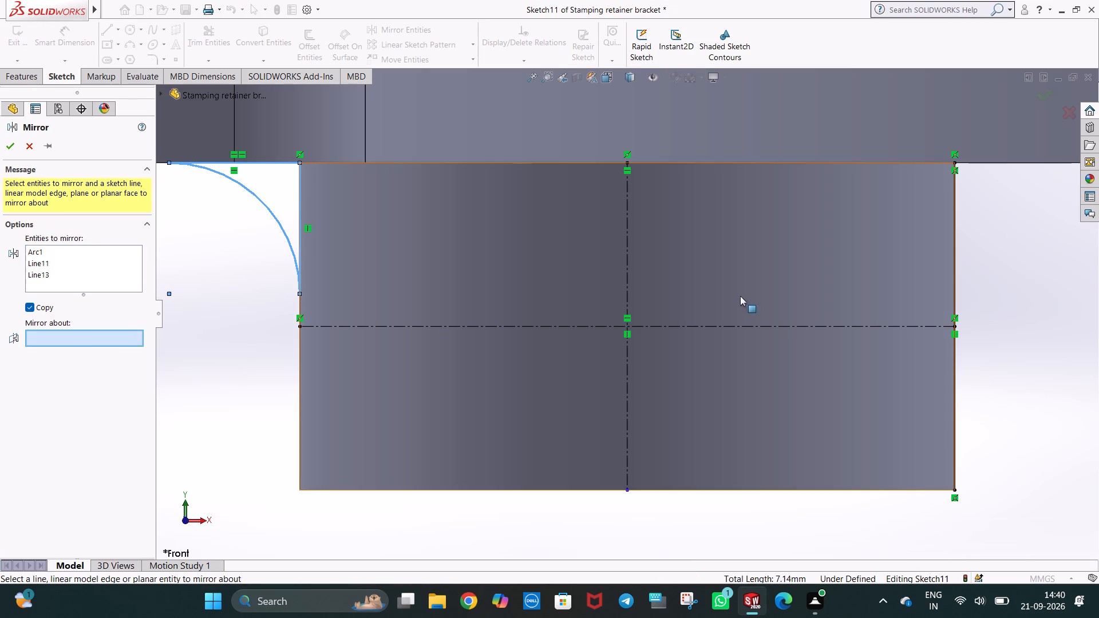
click(627, 255)
right_click(627, 255)
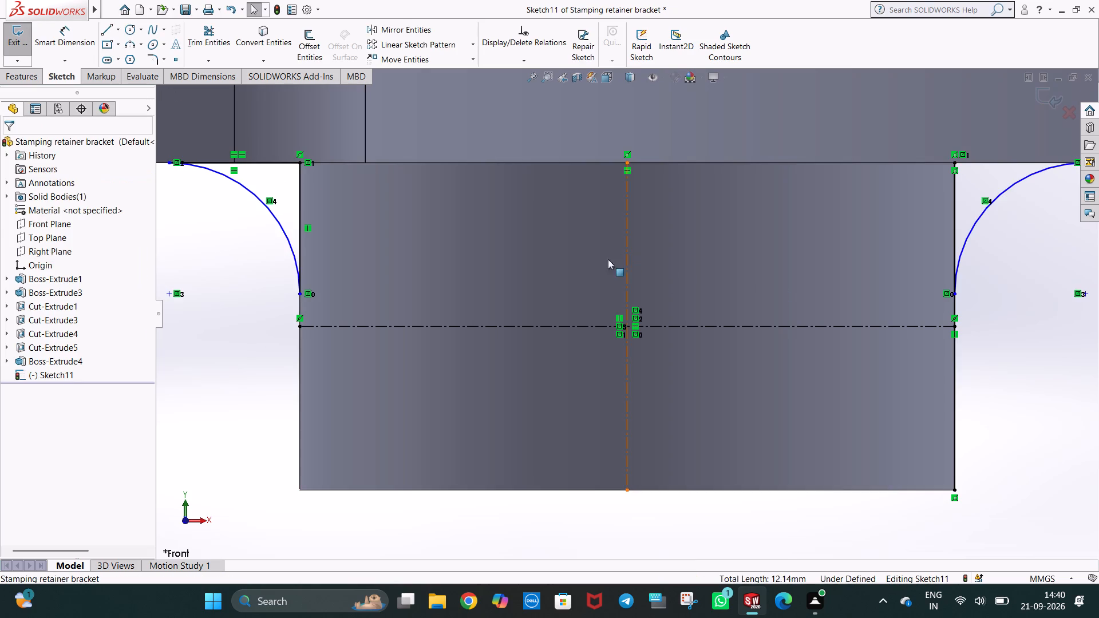
click(263, 303)
Dimension the original fillet arc with a radius of 2 mm.
scroll(271, 284, up, 2)
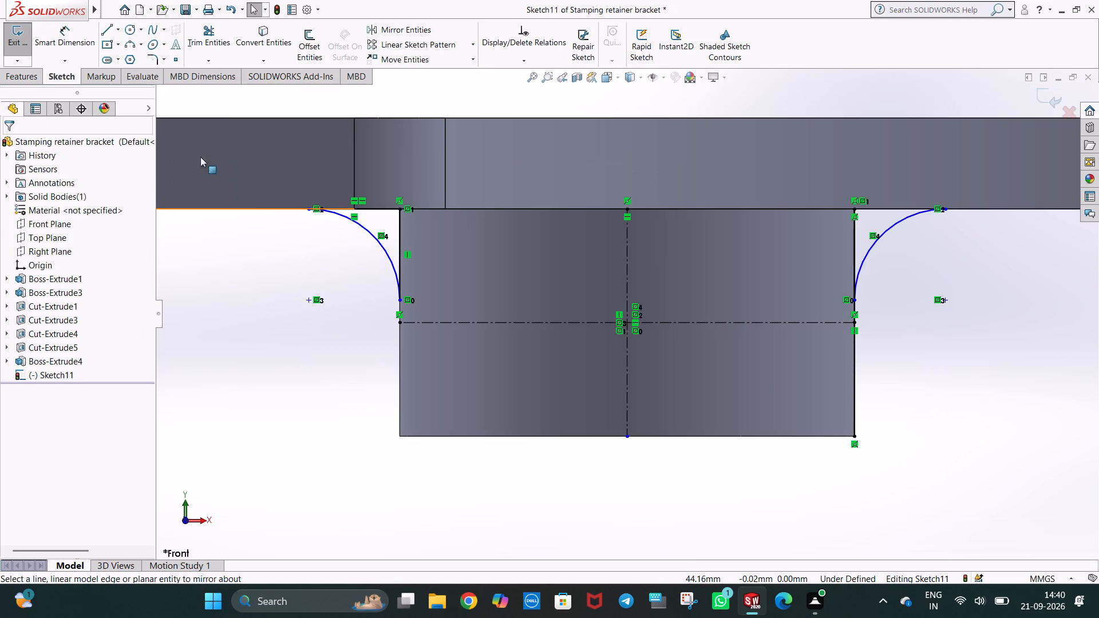
click(74, 30)
click(377, 241)
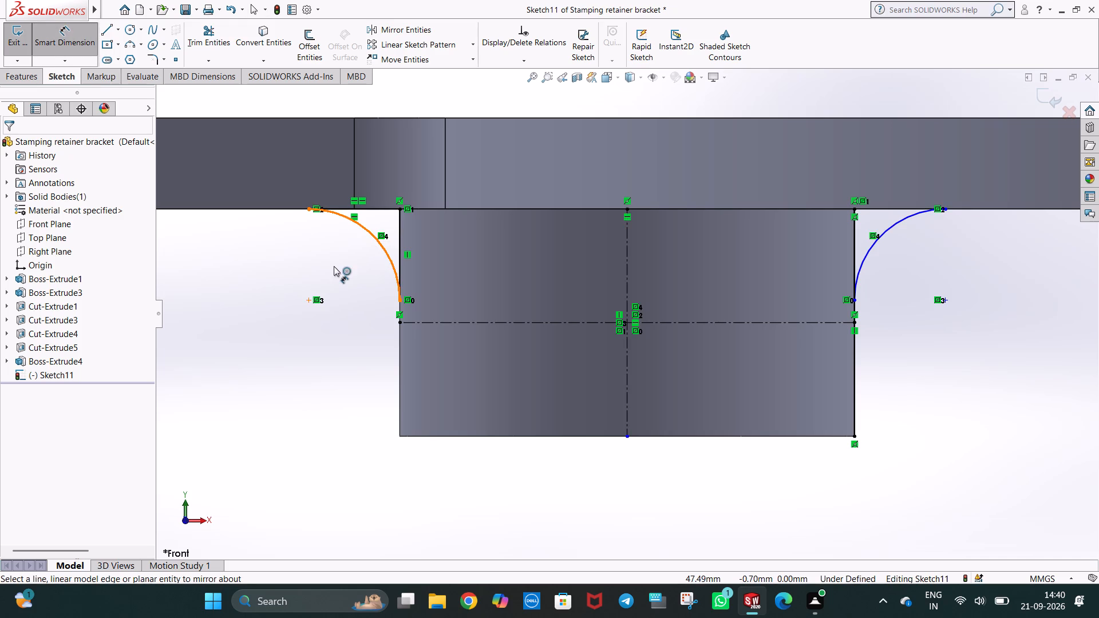
click(342, 263)
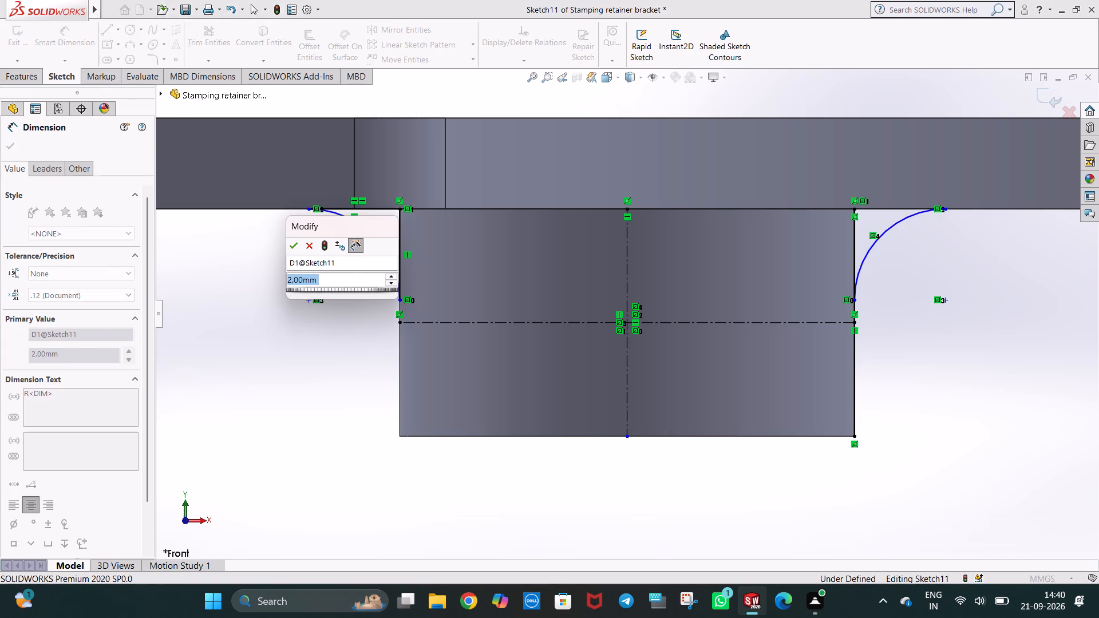
click(293, 251)
scroll(363, 323, down, 1)
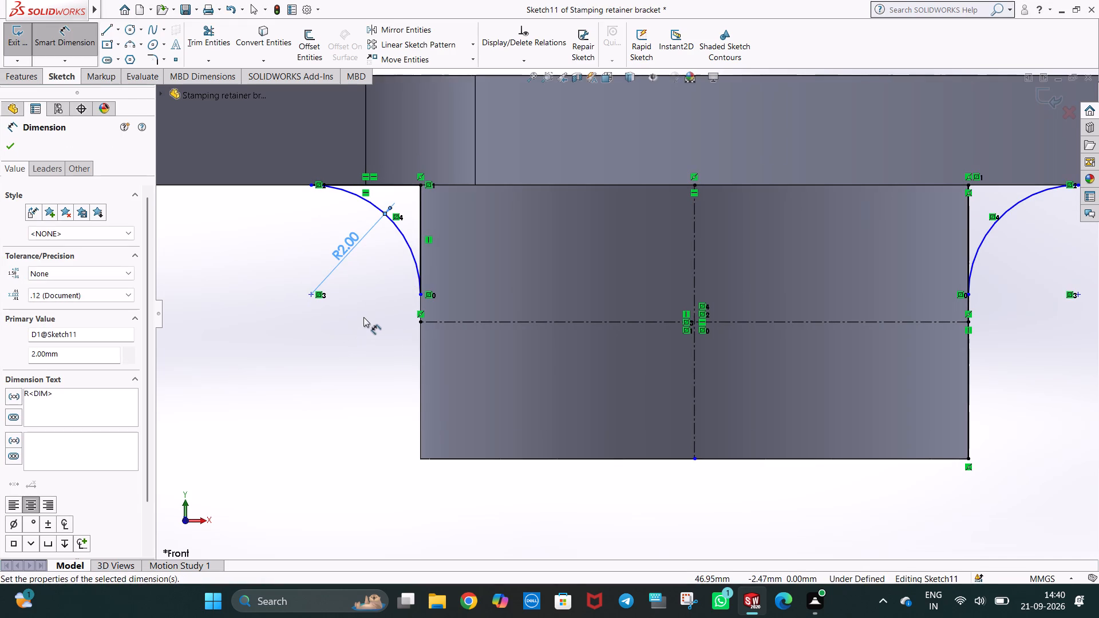
Dimension the aligned distance from the original fillet arc's center to the midpoint of the boss's top line.
scroll(421, 270, down, 1)
scroll(434, 257, up, 1)
click(431, 277)
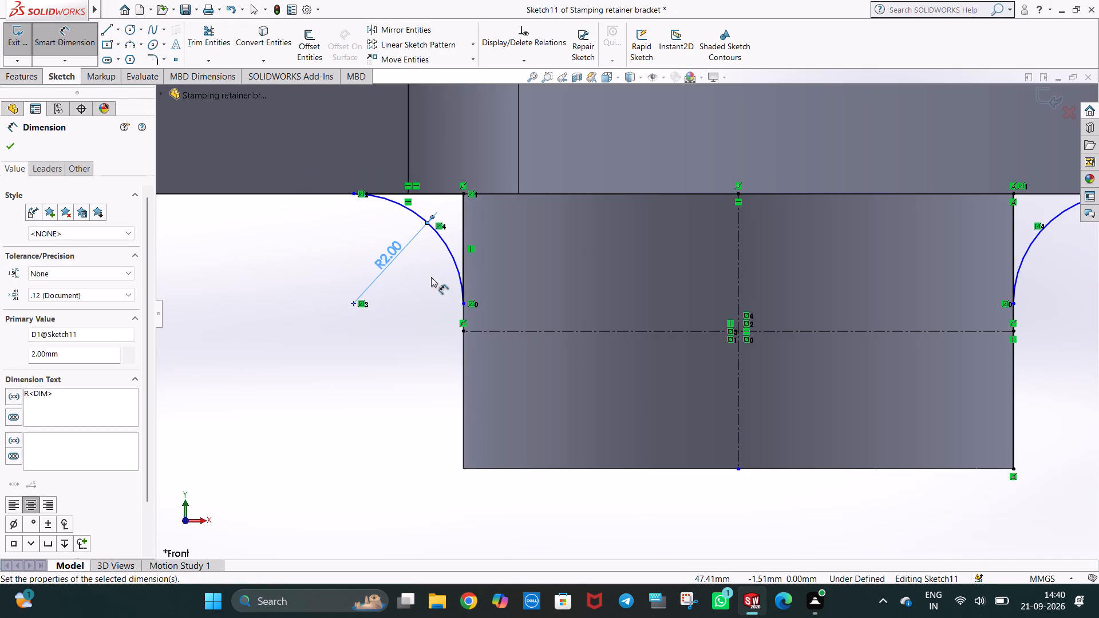
click(352, 304)
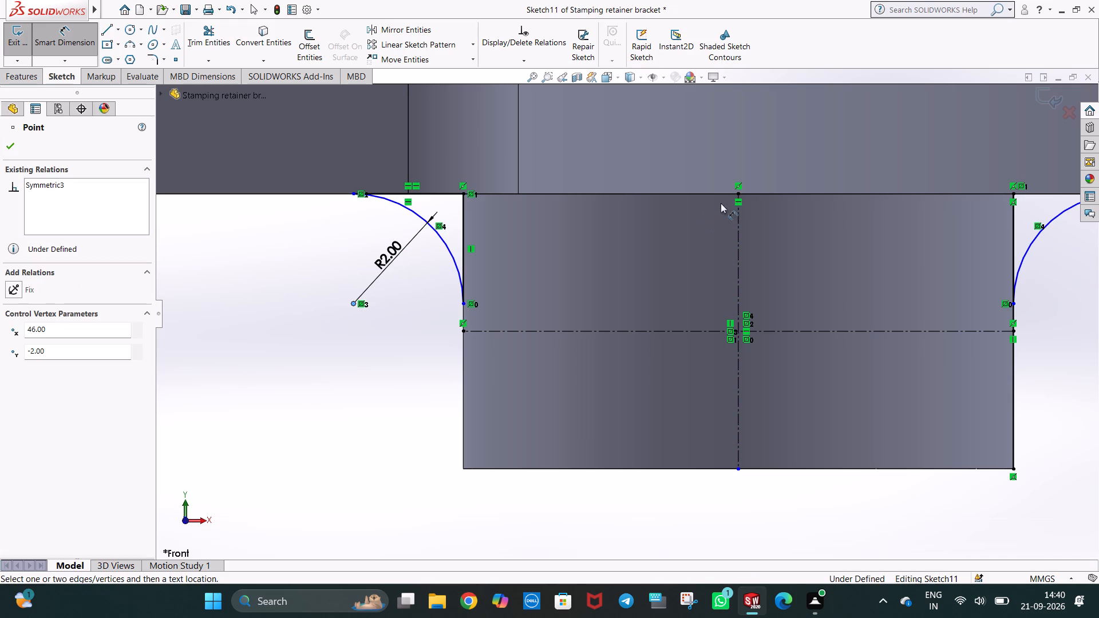
click(736, 195)
click(580, 276)
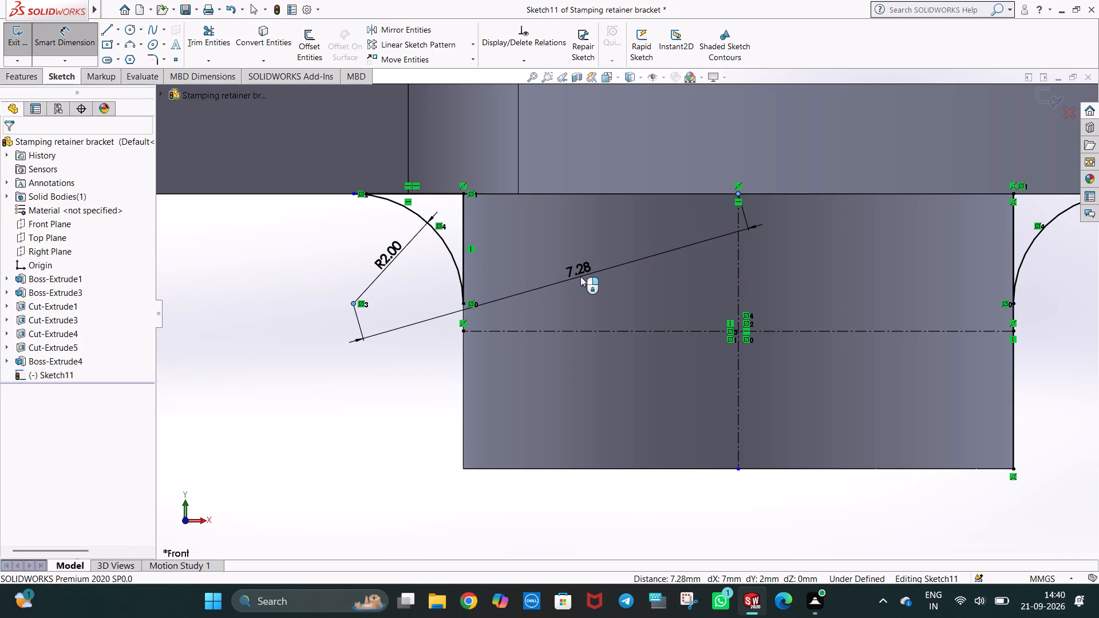
click(527, 260)
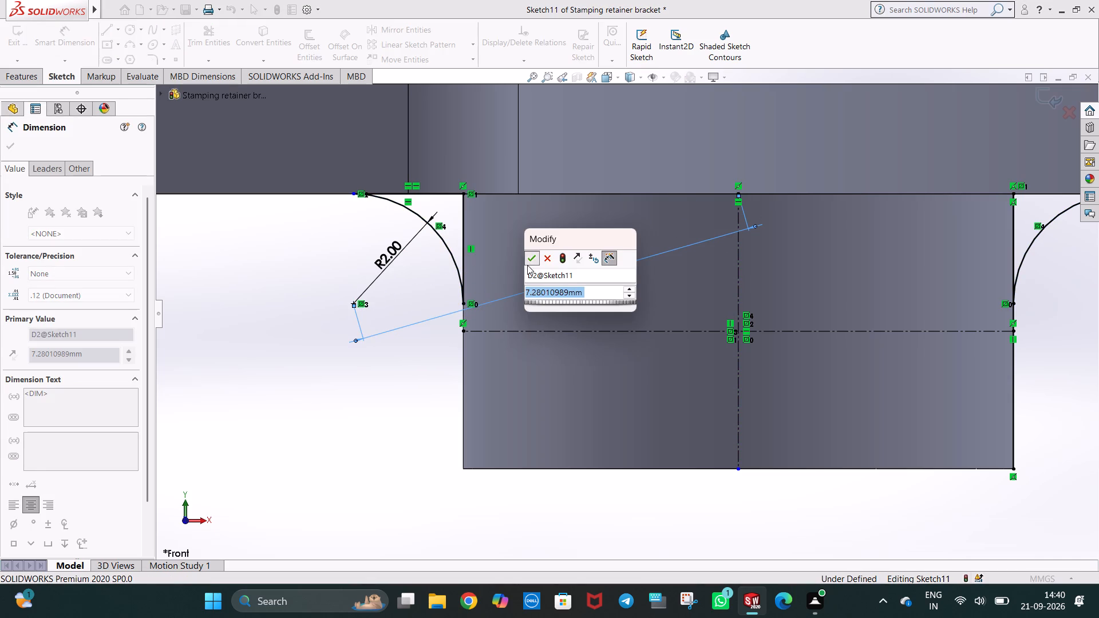
click(609, 484)
Dimension the horizontal distance from the origin to the original fillet arc's endpoint on the plate underside.
scroll(604, 435, up, 2)
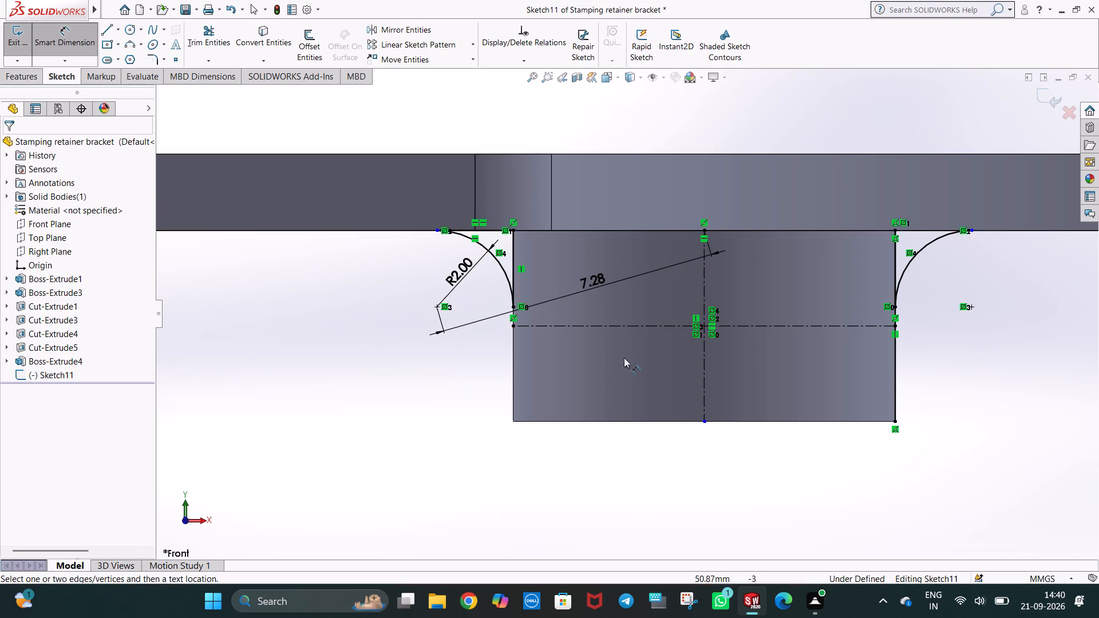
scroll(637, 327, up, 5)
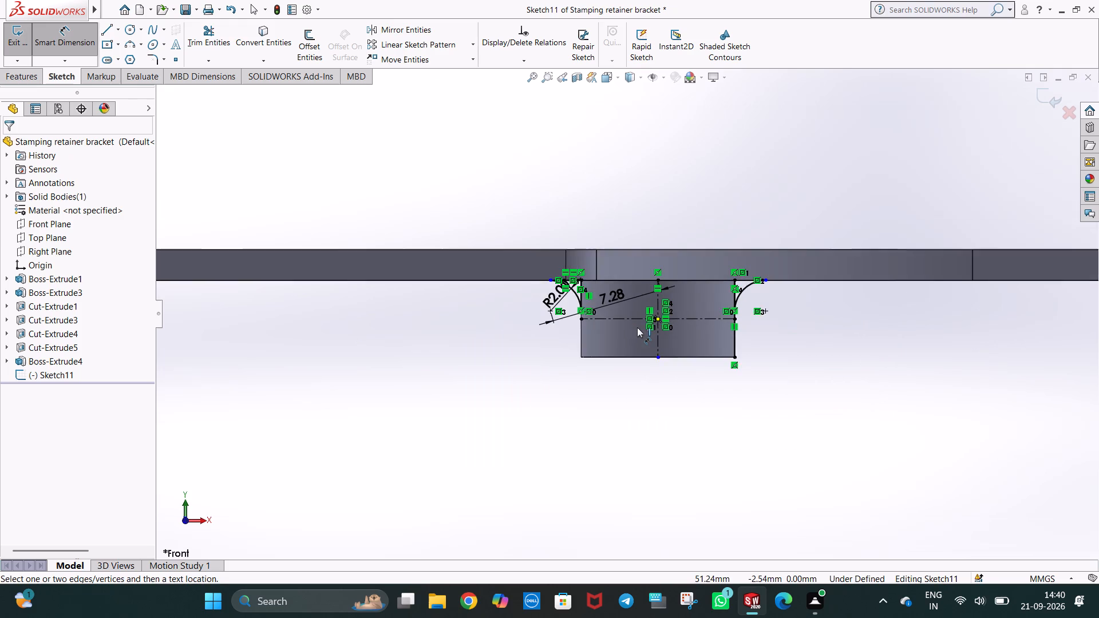
scroll(604, 329, up, 5)
scroll(594, 330, down, 3)
scroll(598, 314, up, 2)
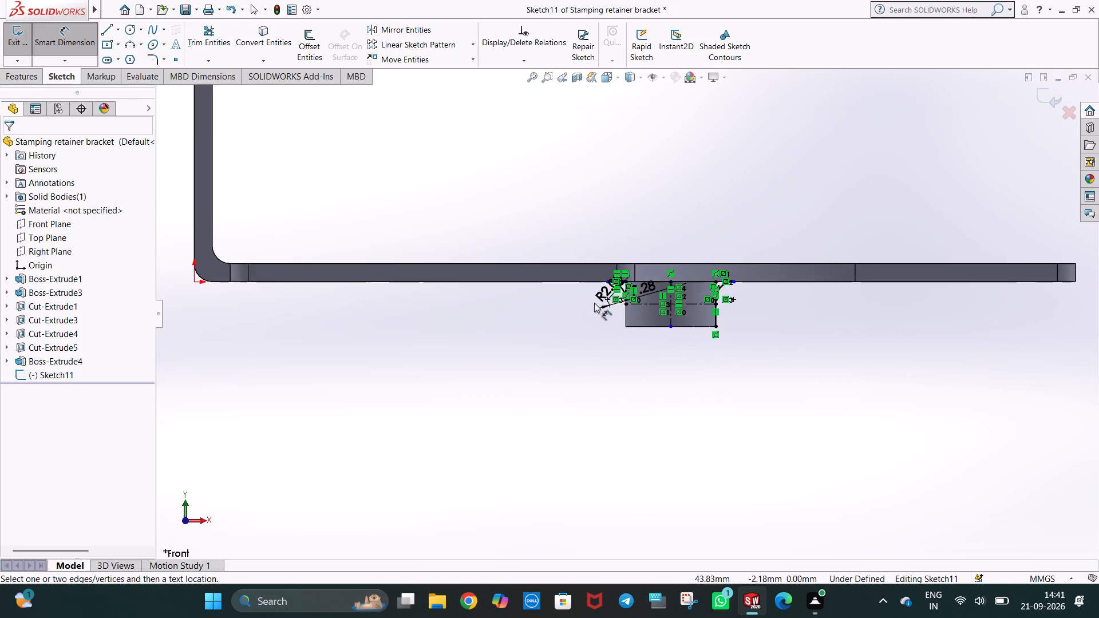
click(266, 286)
scroll(484, 306, down, 3)
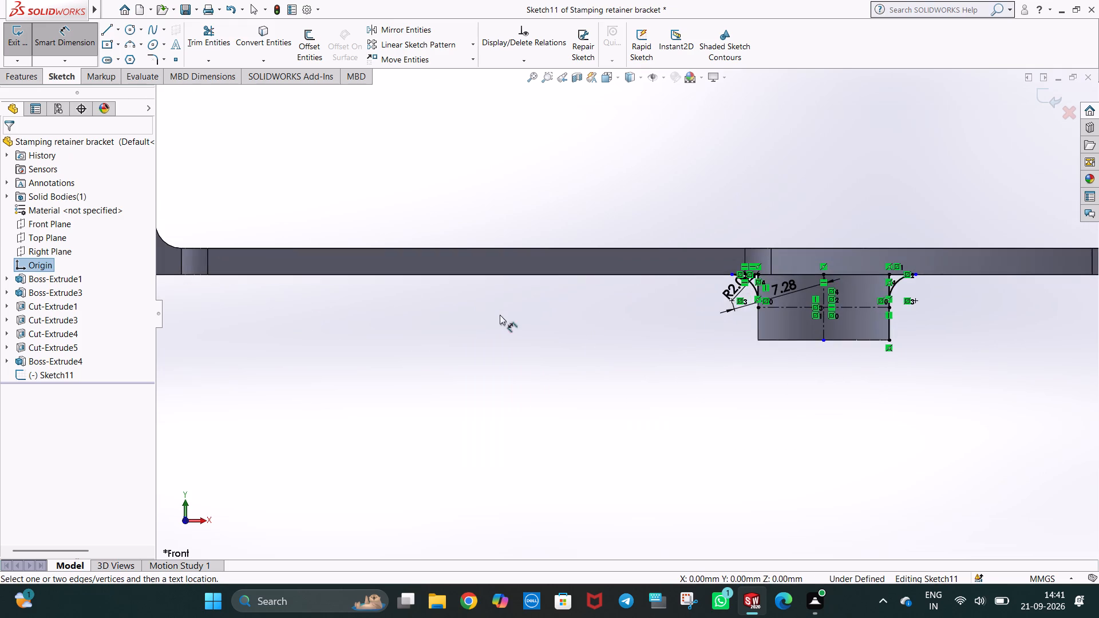
scroll(744, 295, down, 8)
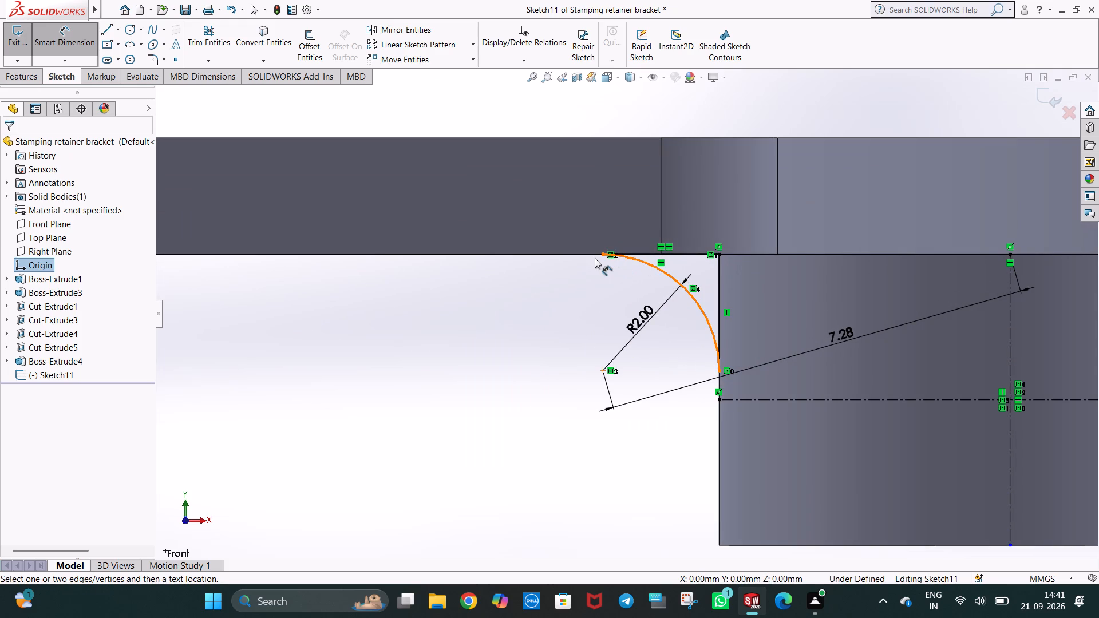
click(602, 254)
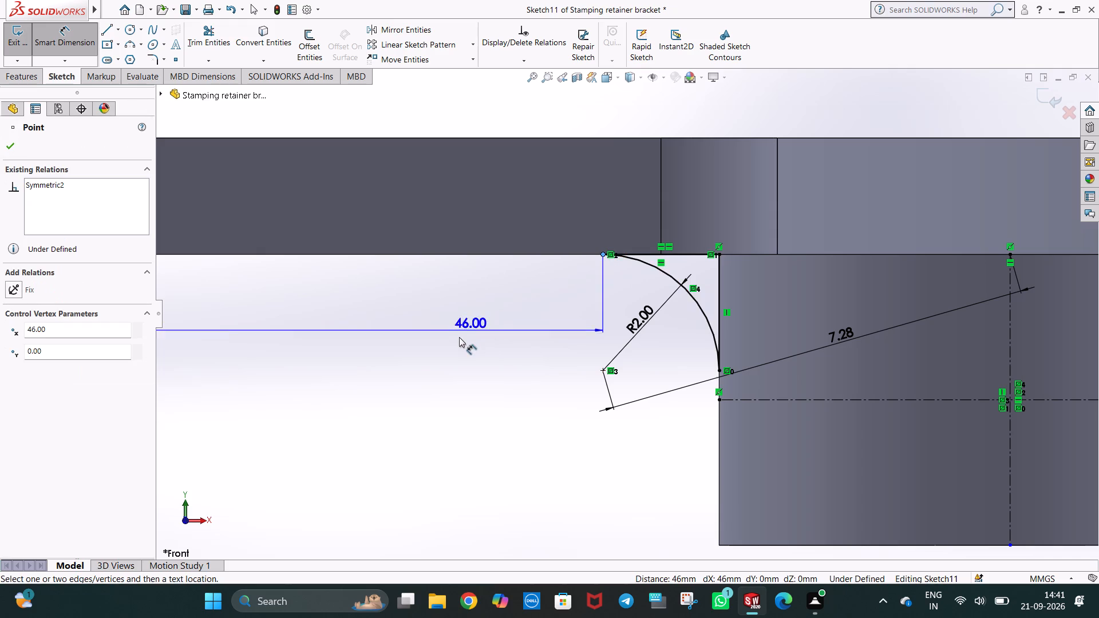
scroll(456, 342, up, 7)
scroll(314, 338, up, 2)
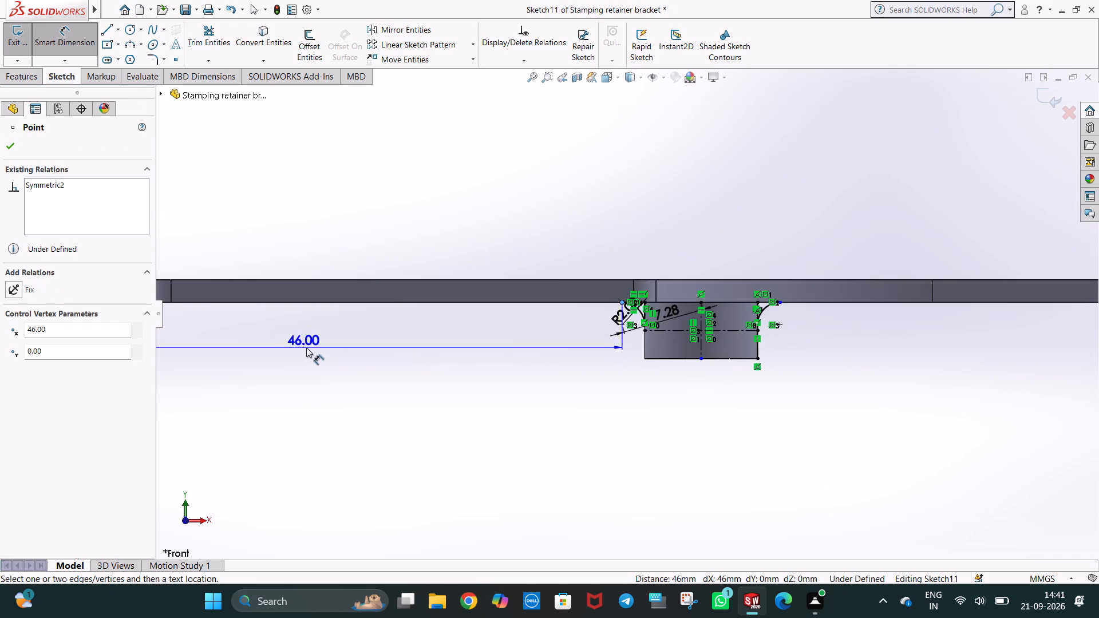
scroll(315, 344, up, 2)
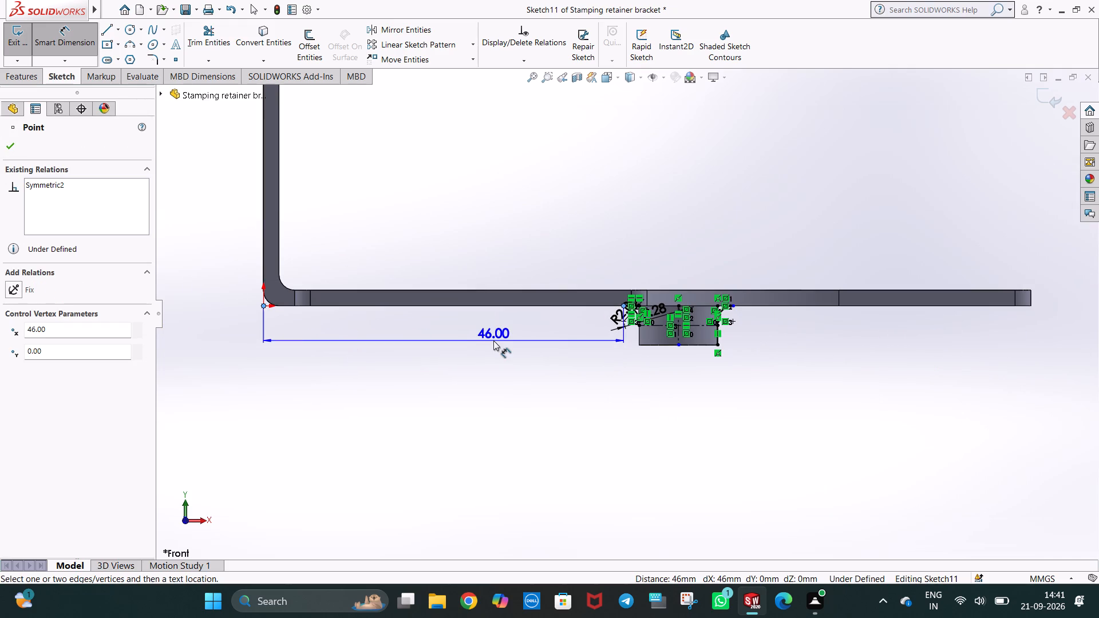
click(460, 338)
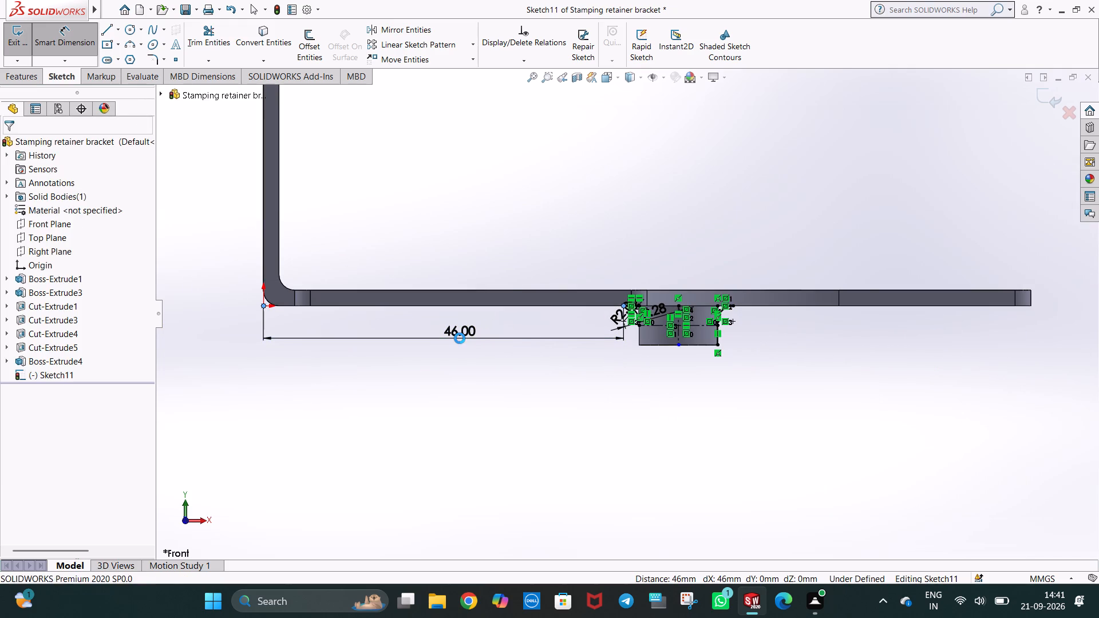
click(409, 323)
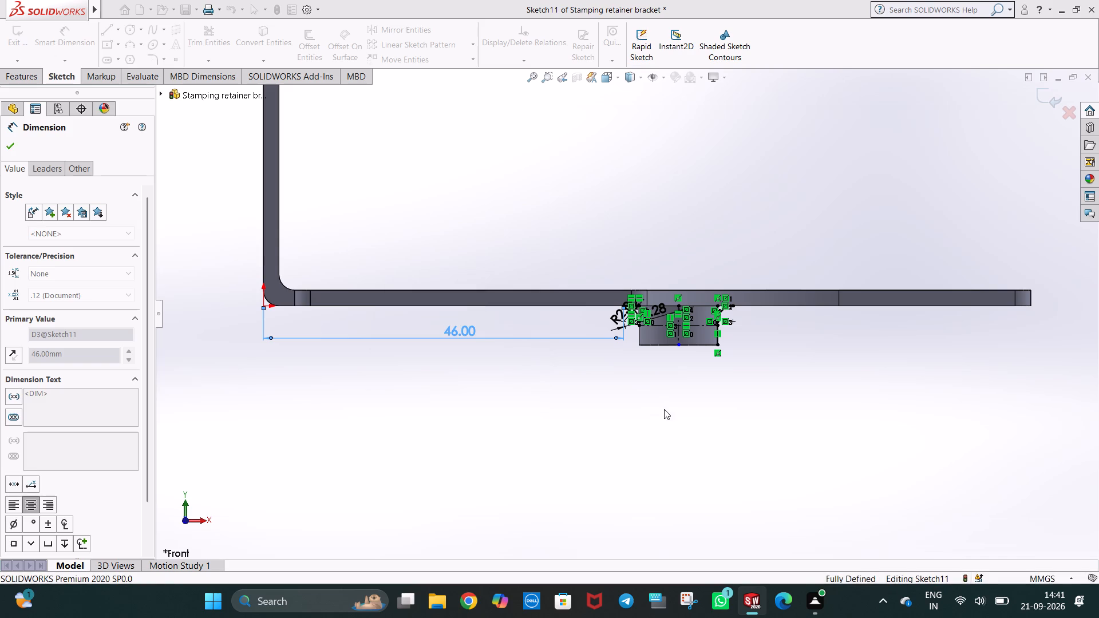
click(664, 409)
scroll(748, 342, down, 3)
scroll(606, 324, down, 3)
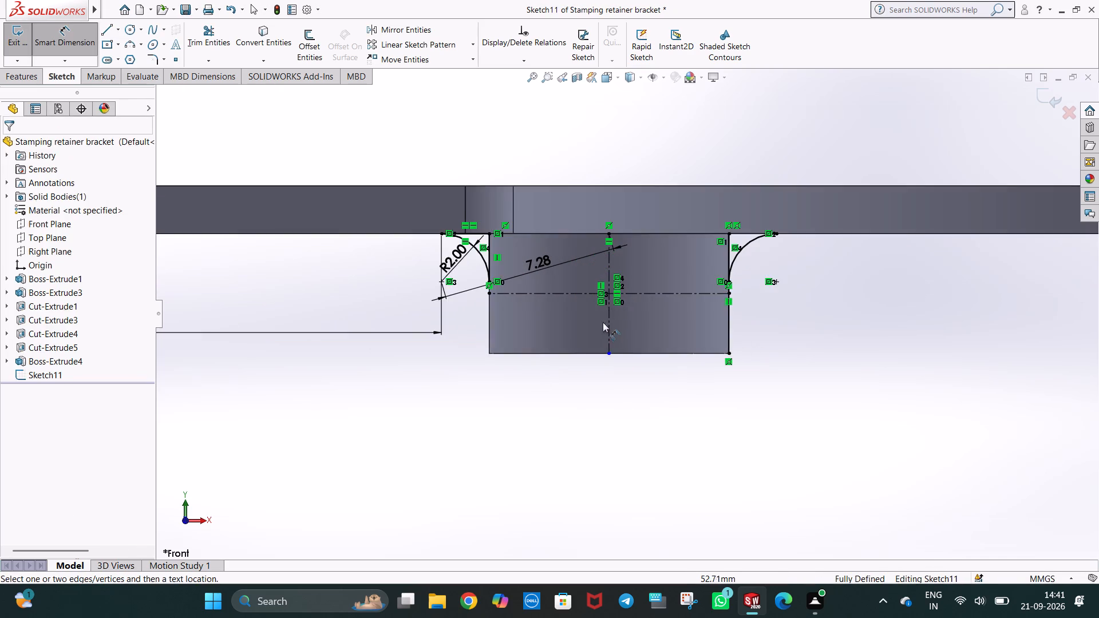
scroll(623, 307, down, 3)
scroll(716, 288, down, 1)
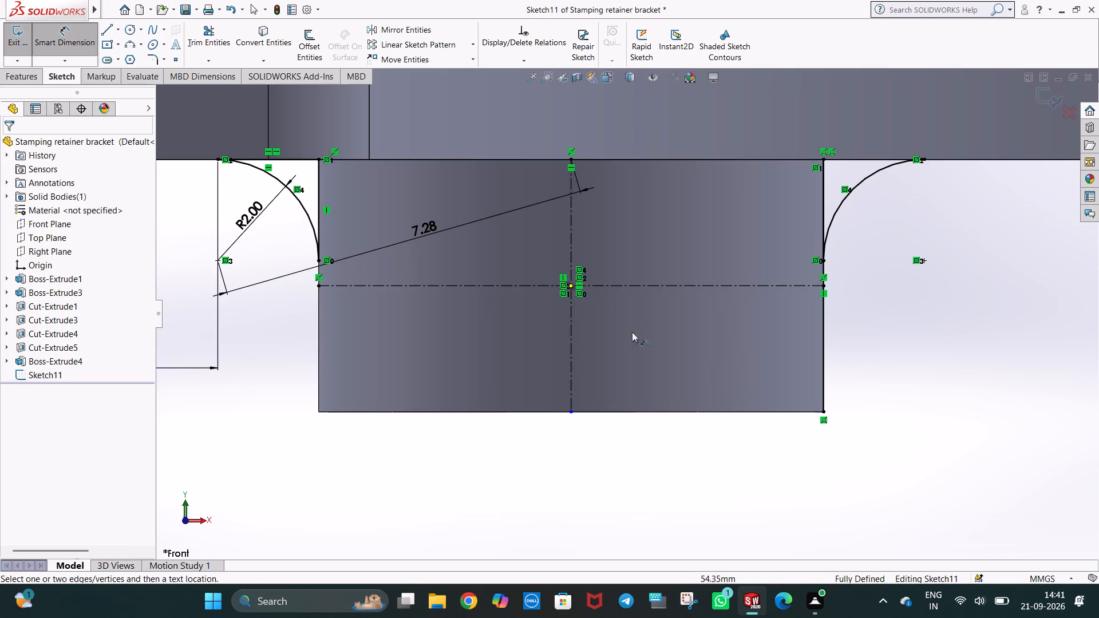
click(49, 51)
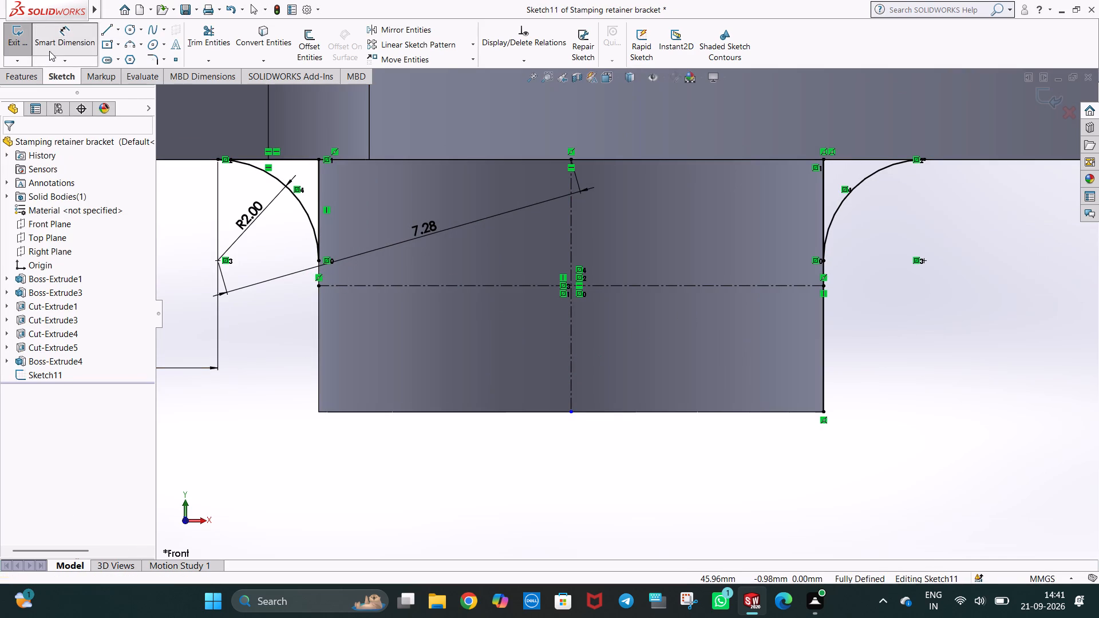
click(926, 284)
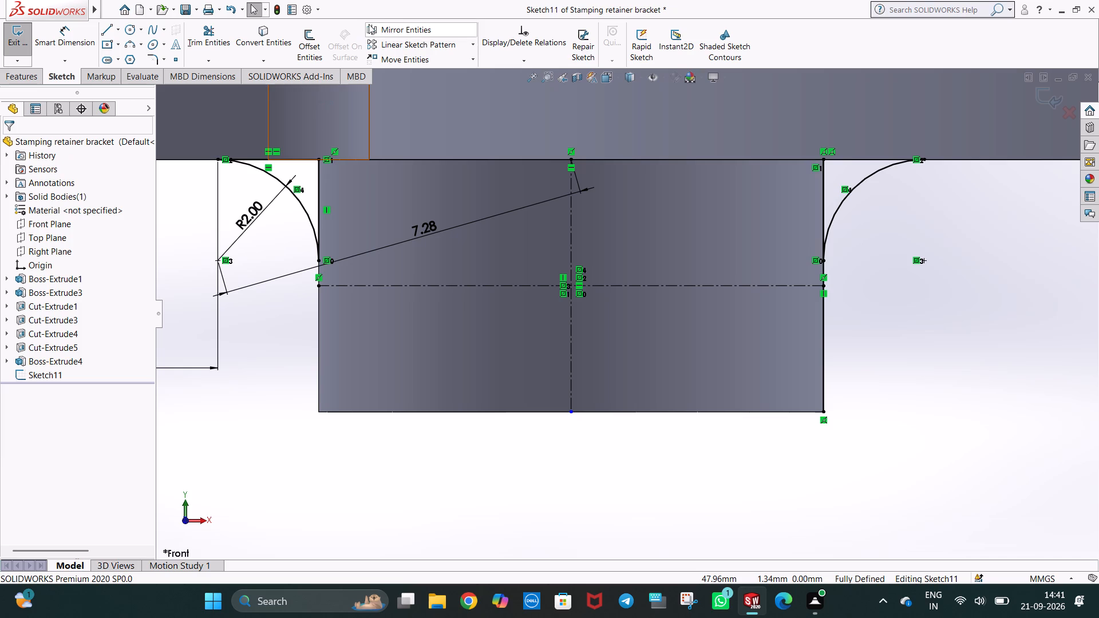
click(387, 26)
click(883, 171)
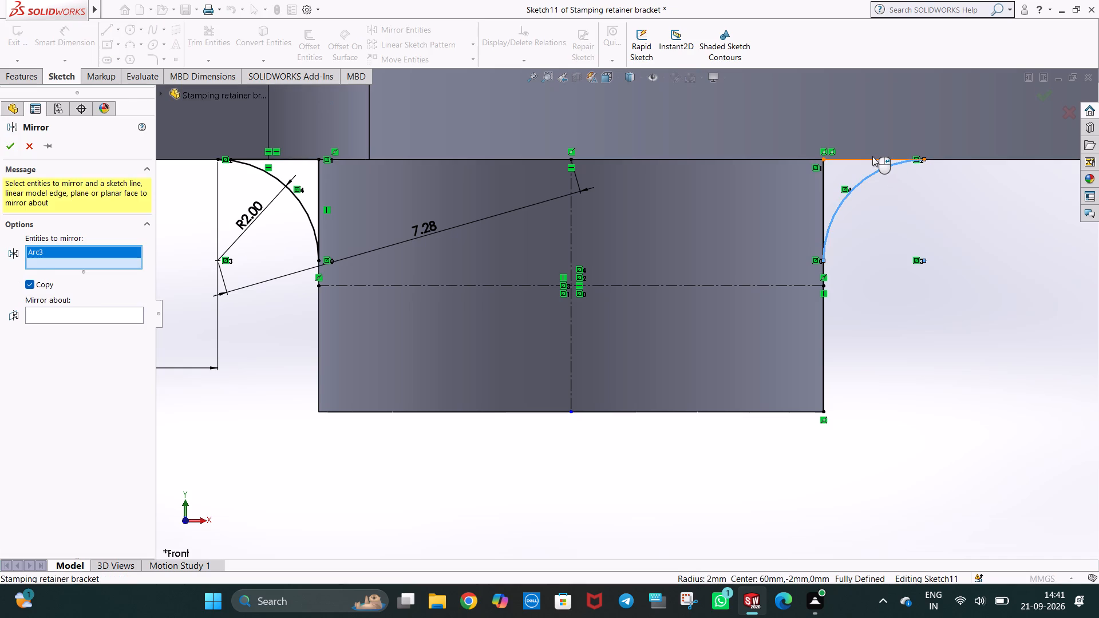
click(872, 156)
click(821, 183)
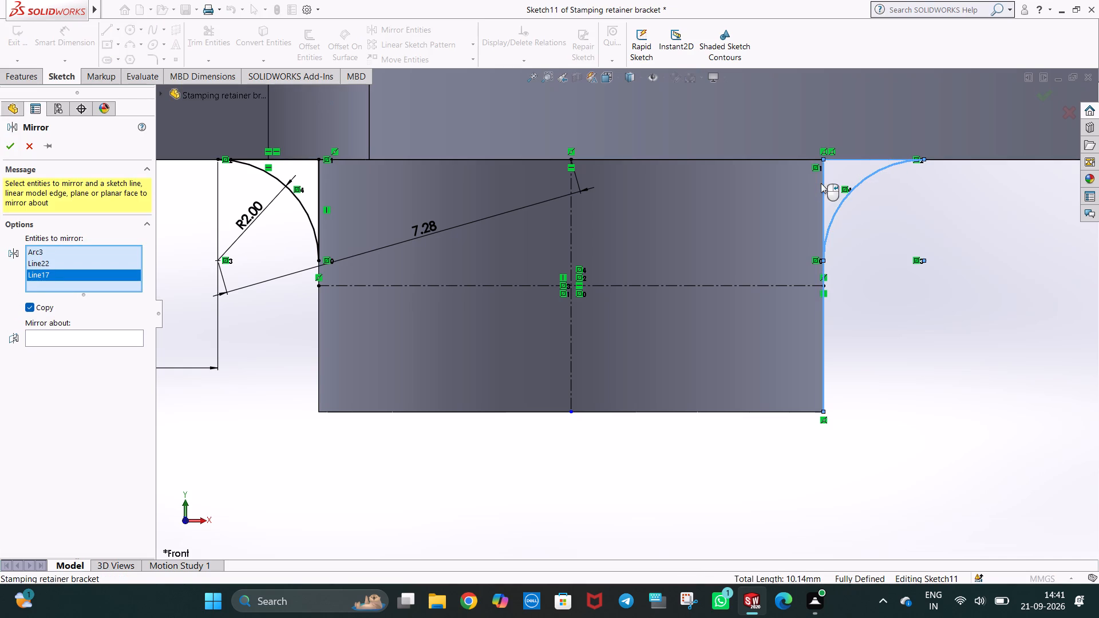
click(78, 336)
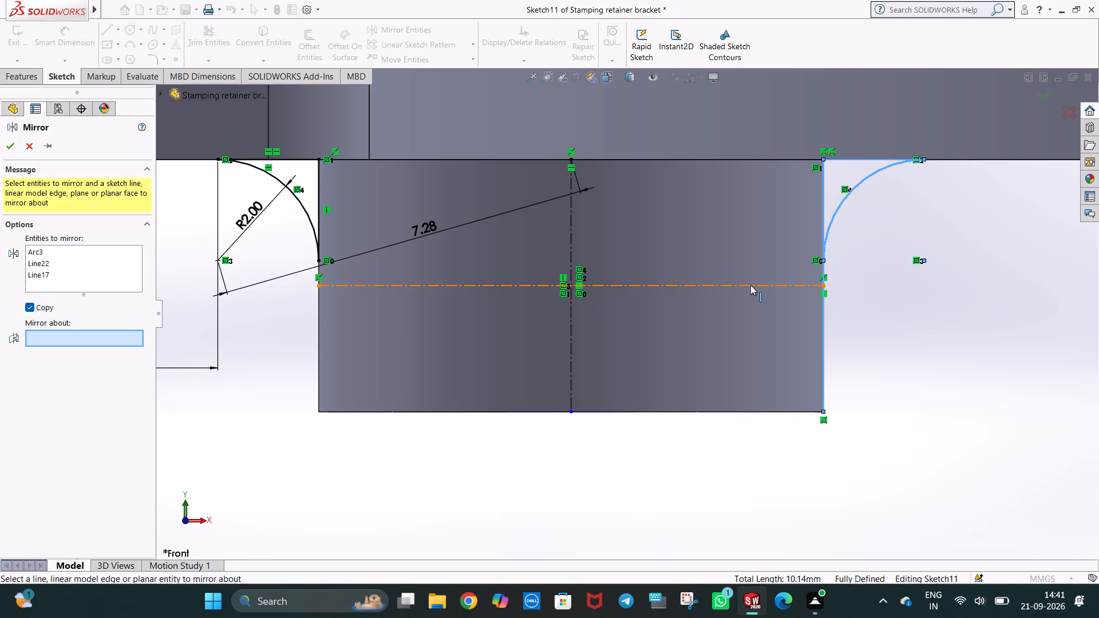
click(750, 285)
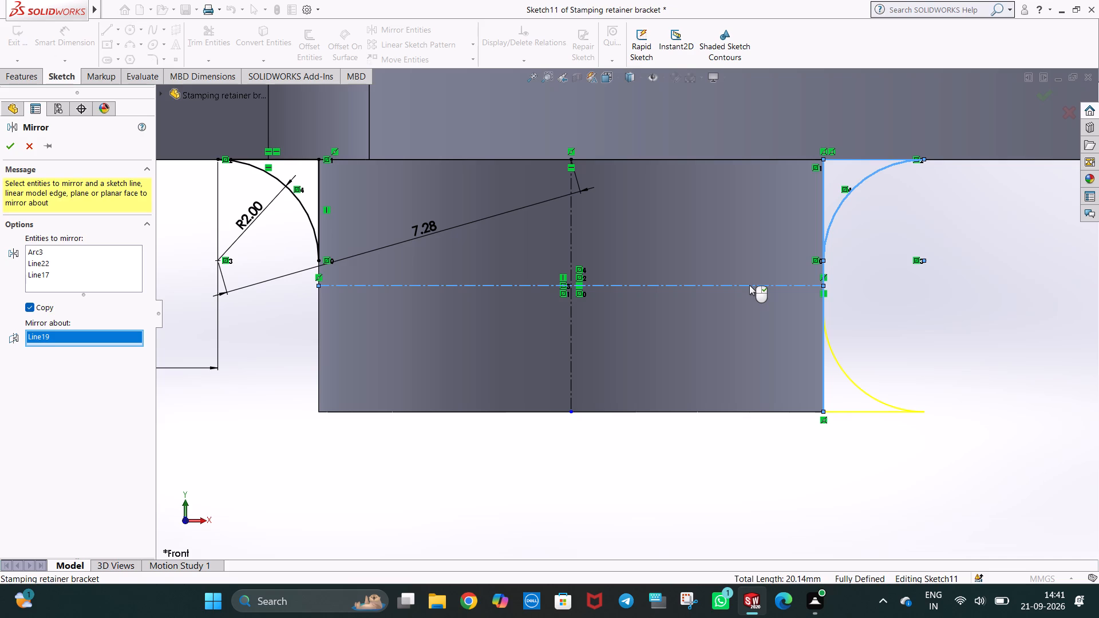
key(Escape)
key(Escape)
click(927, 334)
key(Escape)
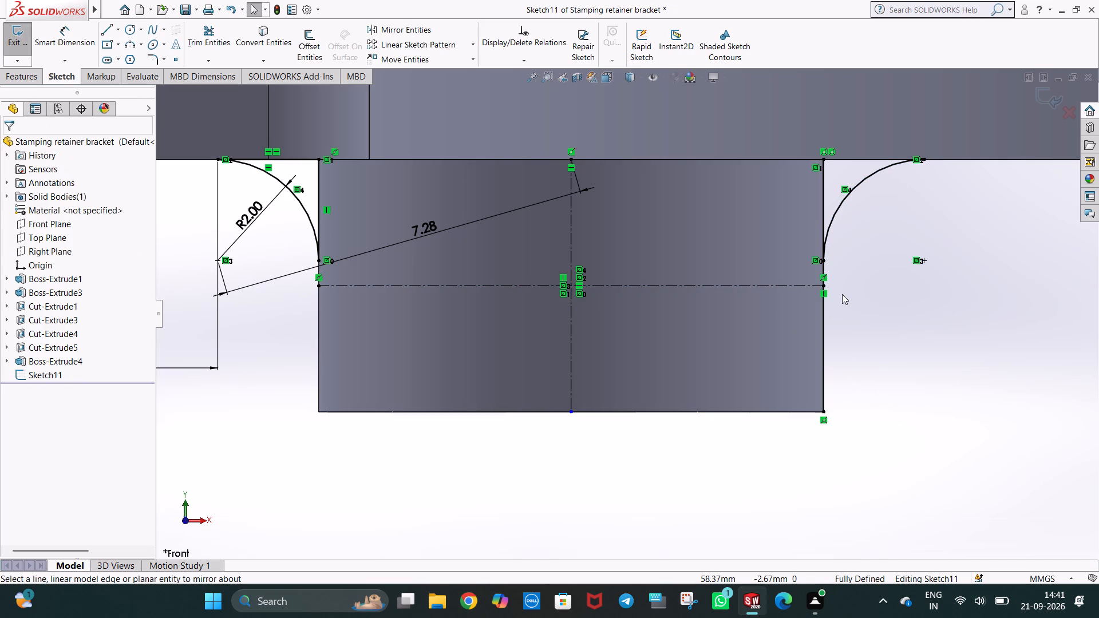
Draw a 2.5 mm line from the boss's left side midpoint down to its lower corner and a 10 mm line along its bottom edge.
scroll(842, 294, up, 2)
scroll(831, 308, down, 1)
click(544, 443)
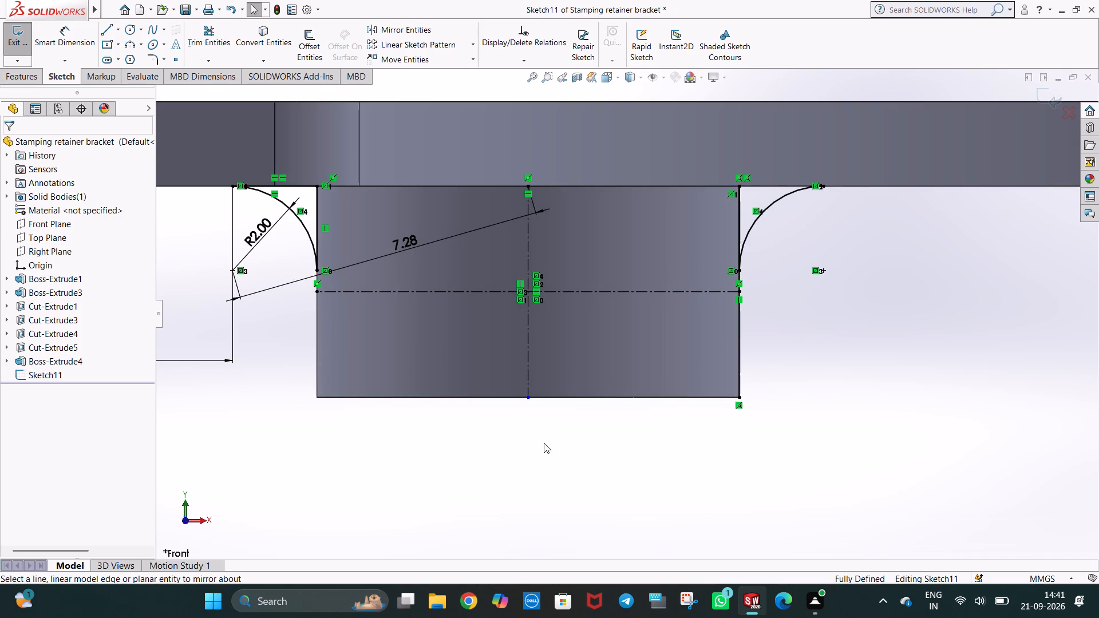
scroll(766, 381, down, 1)
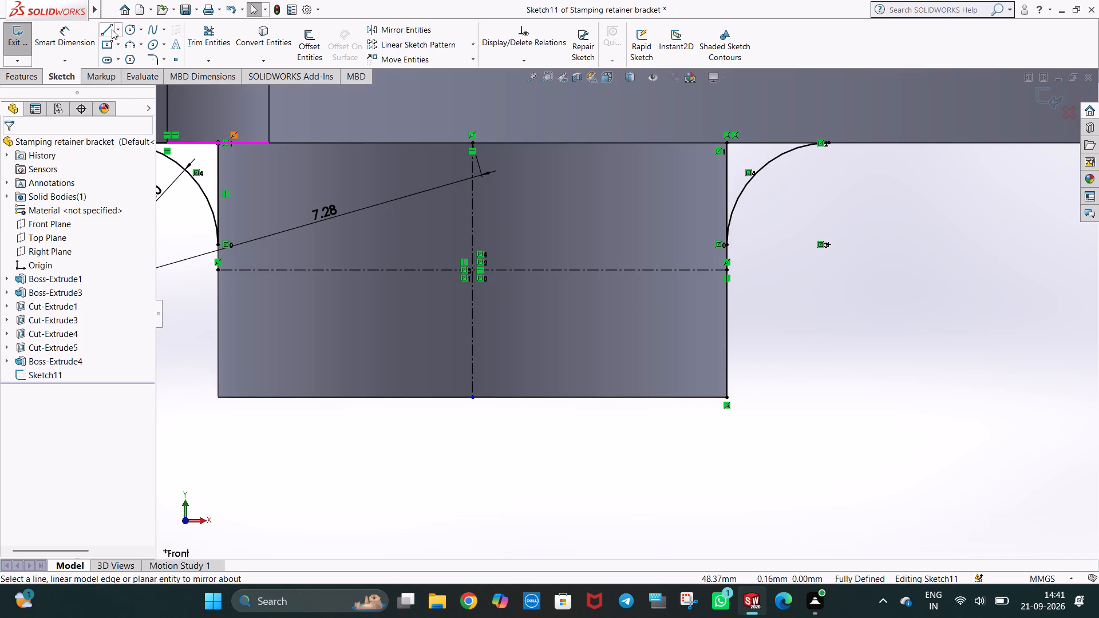
click(107, 30)
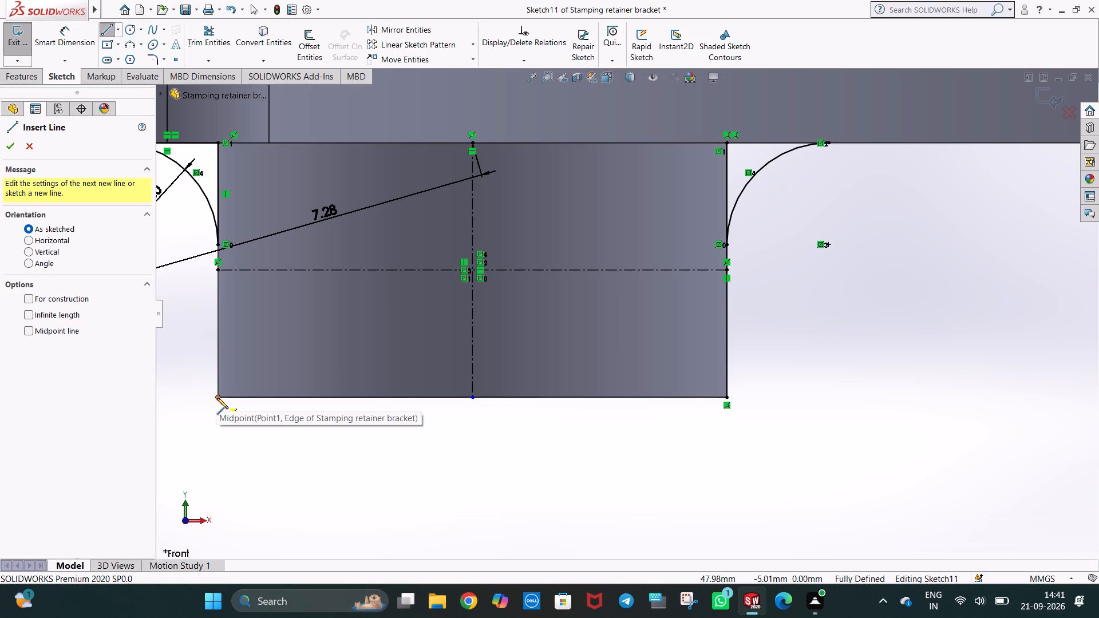
click(218, 272)
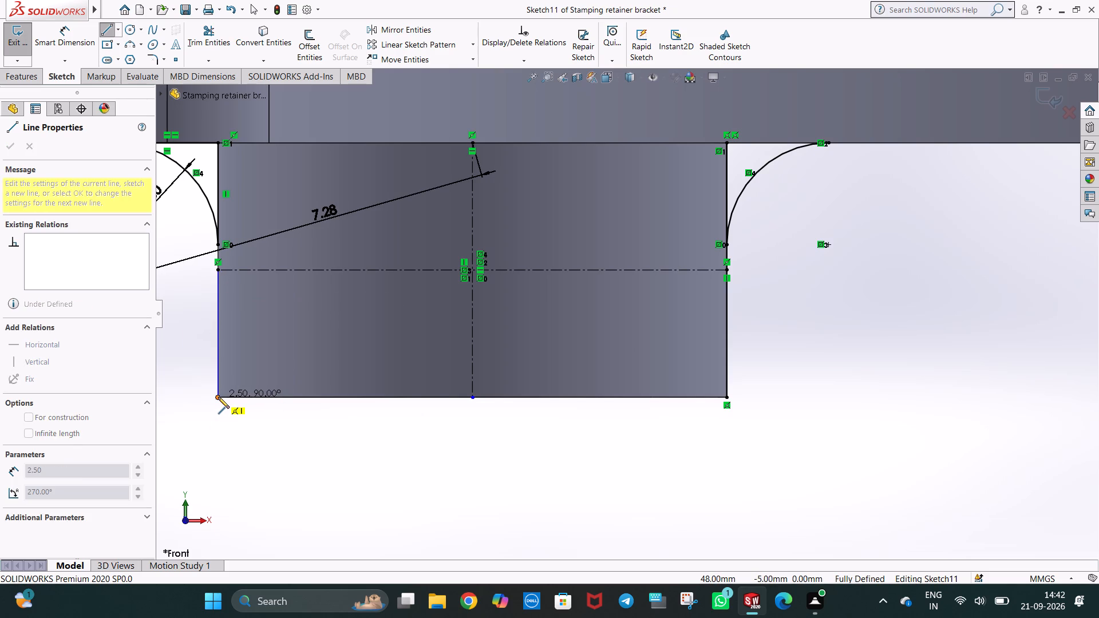
click(218, 397)
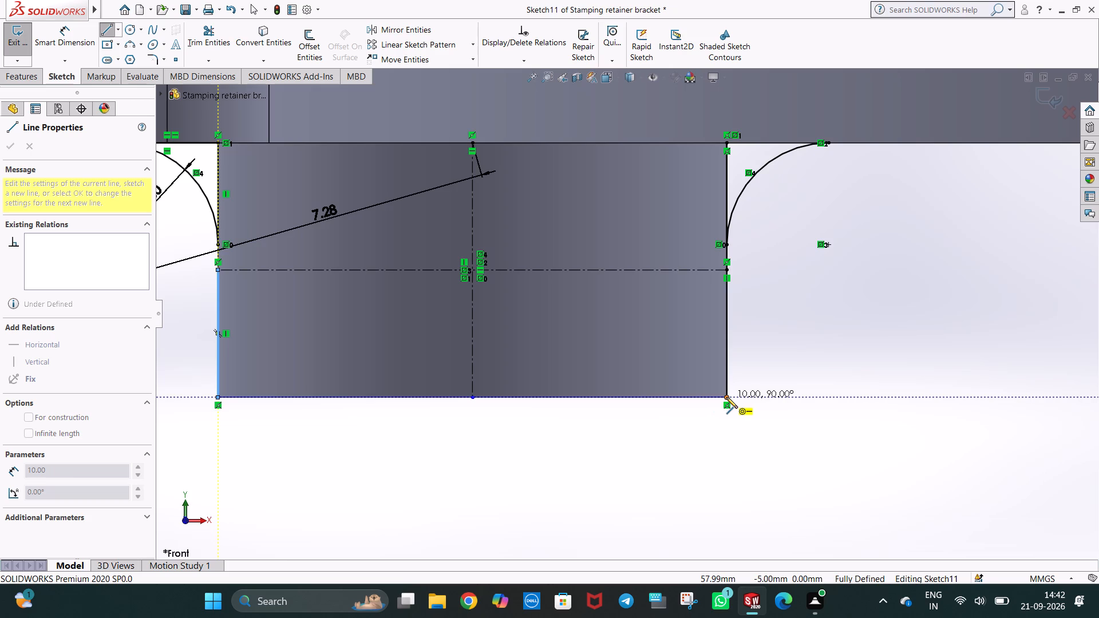
click(726, 397)
key(Escape)
key(Escape)
key(Escape)
Sketch a circle with a 2 mm radius inside the boss near its lower left corner.
scroll(663, 443, up, 1)
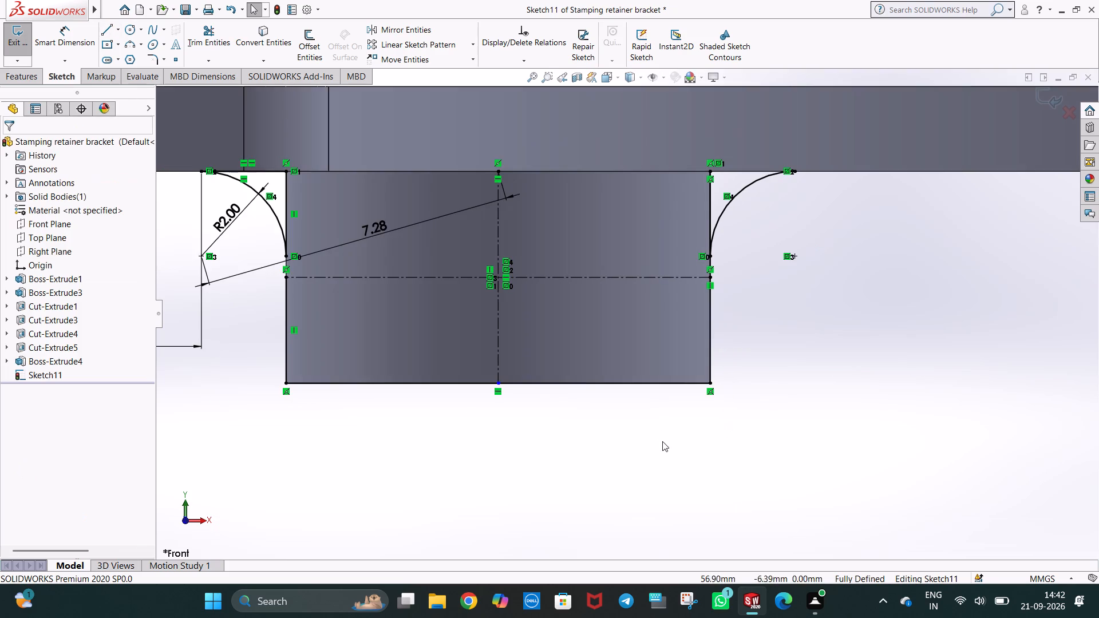
scroll(556, 309, up, 2)
scroll(432, 319, down, 2)
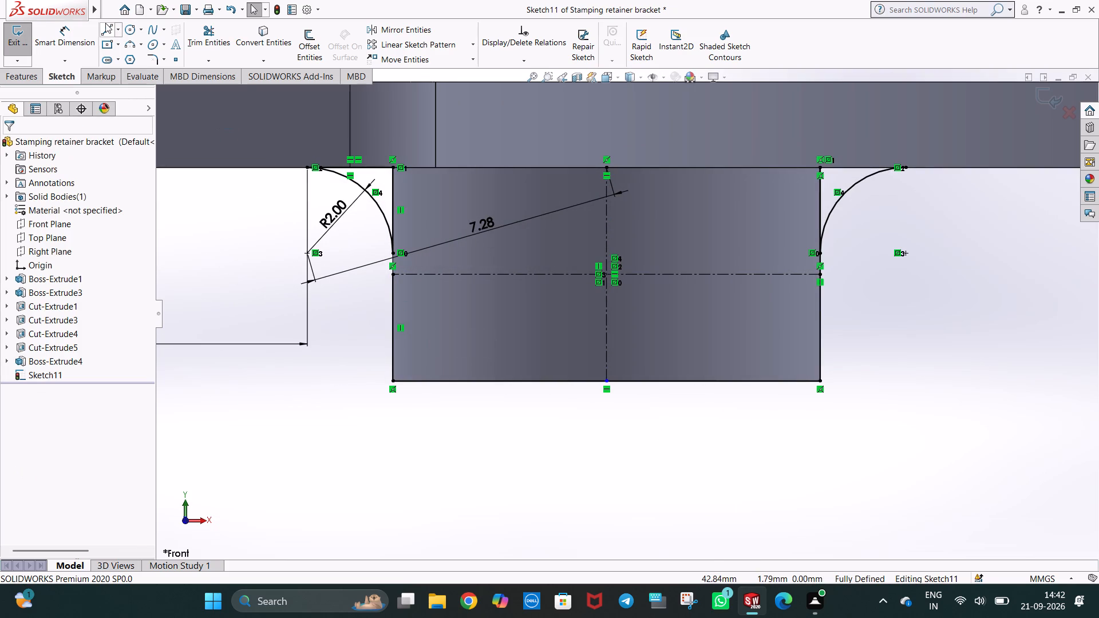
click(125, 31)
click(499, 294)
click(507, 327)
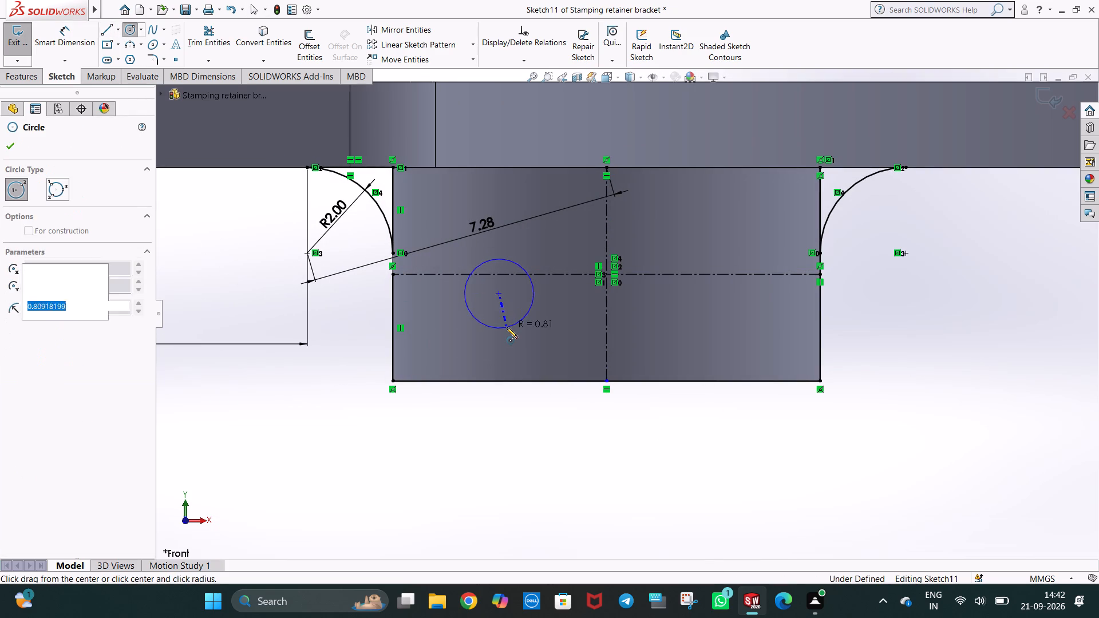
key(2)
key(Return)
key(Escape)
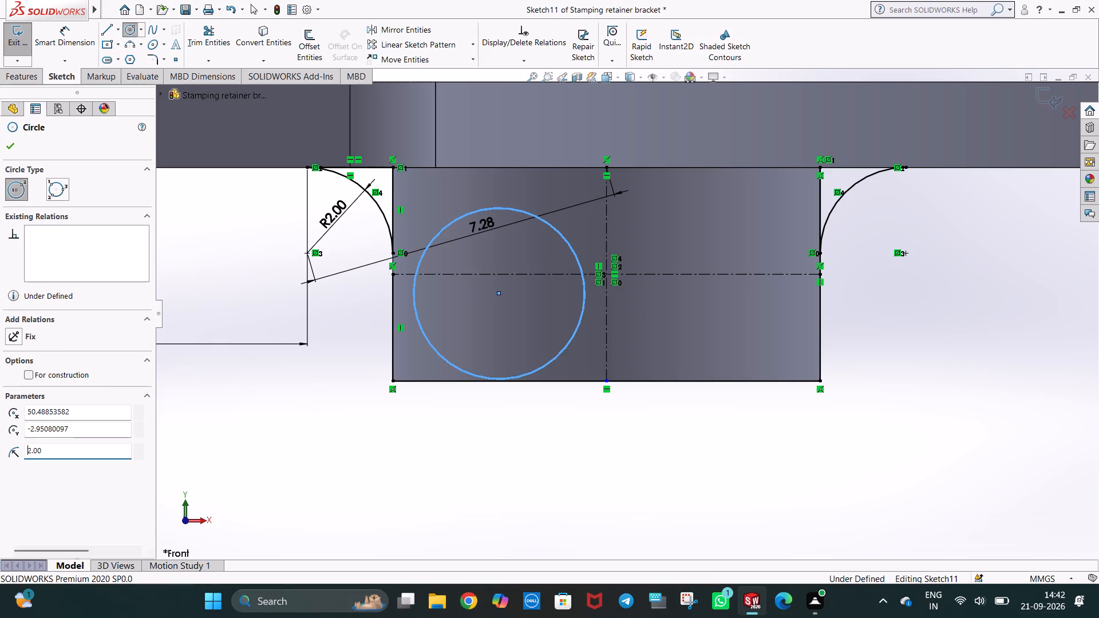
click(532, 429)
Make the circle tangent to the boss's 2.5 mm left side line.
ctrl+click(392, 342)
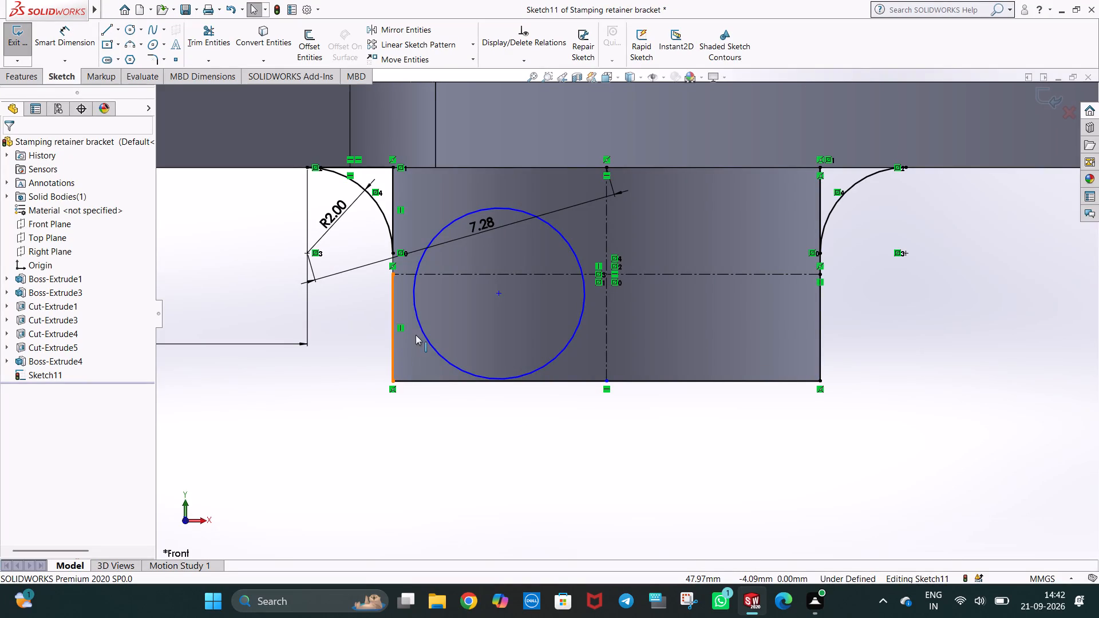
ctrl+click(424, 333)
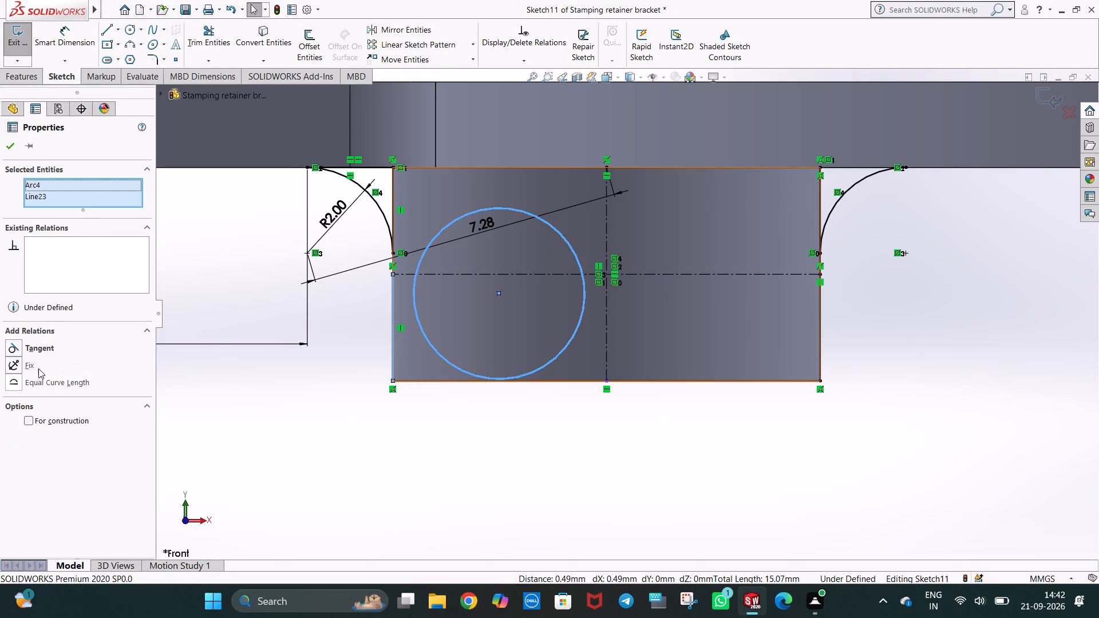
ctrl+click(46, 347)
click(579, 463)
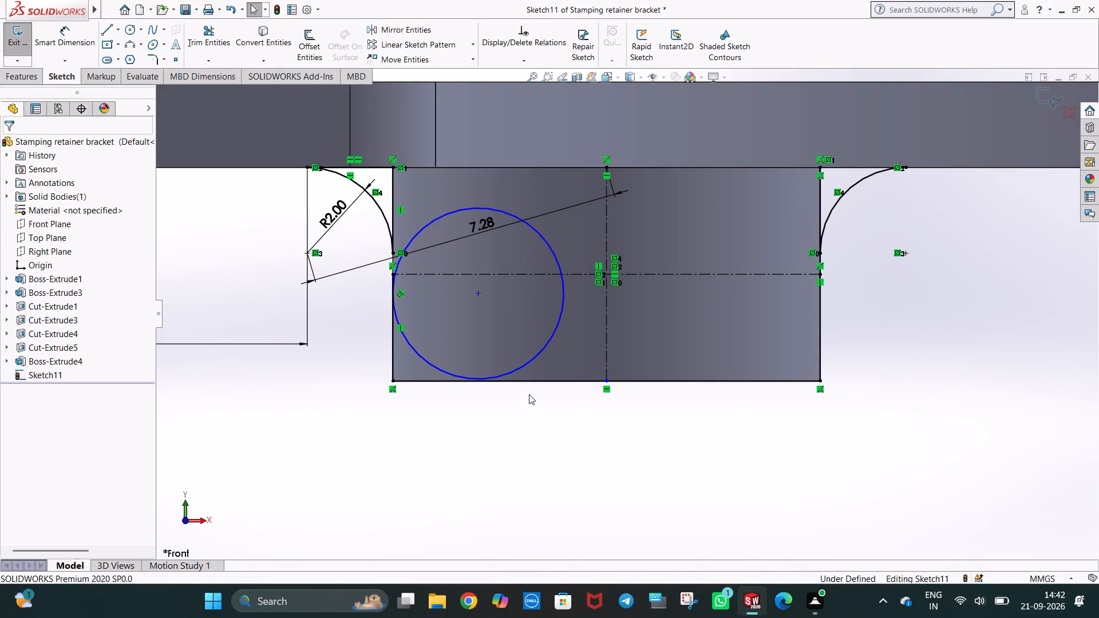
Make the circle tangent to the 10 mm line along the boss's bottom edge.
ctrl+click(530, 383)
ctrl+click(529, 362)
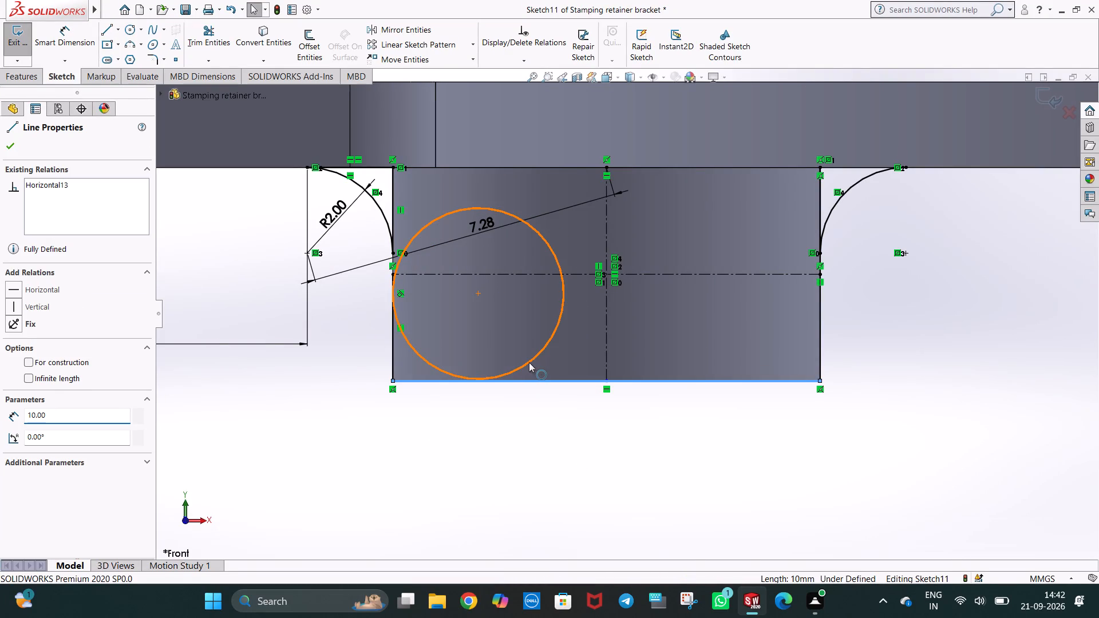
ctrl+click(51, 348)
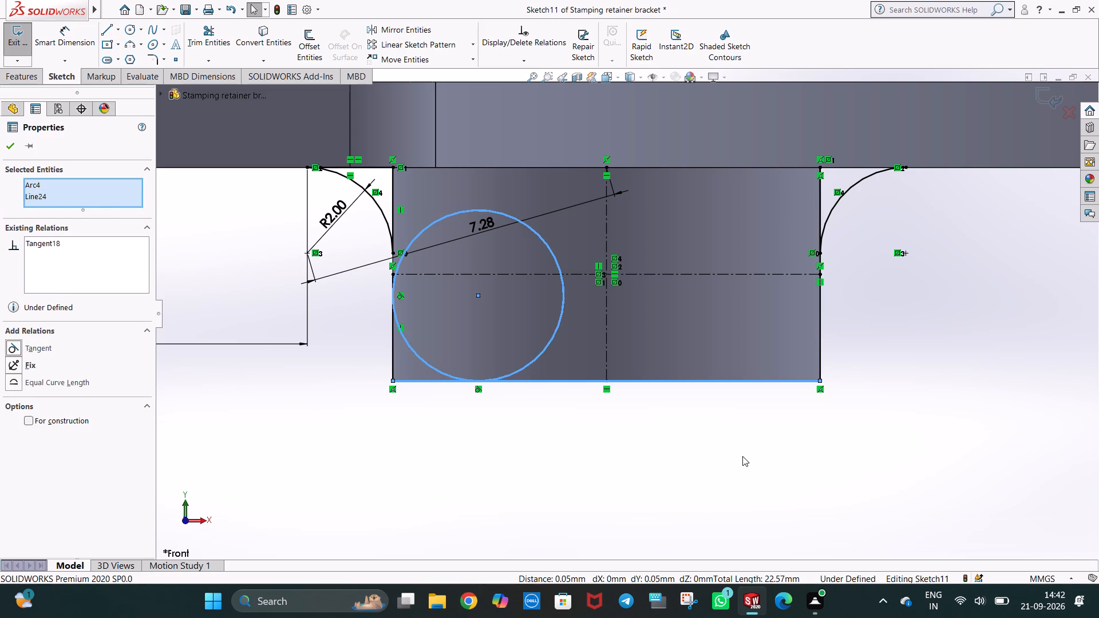
click(742, 456)
Trim the circle down to the quarter arc between its two tangent points at the boss's lower left corner.
click(193, 43)
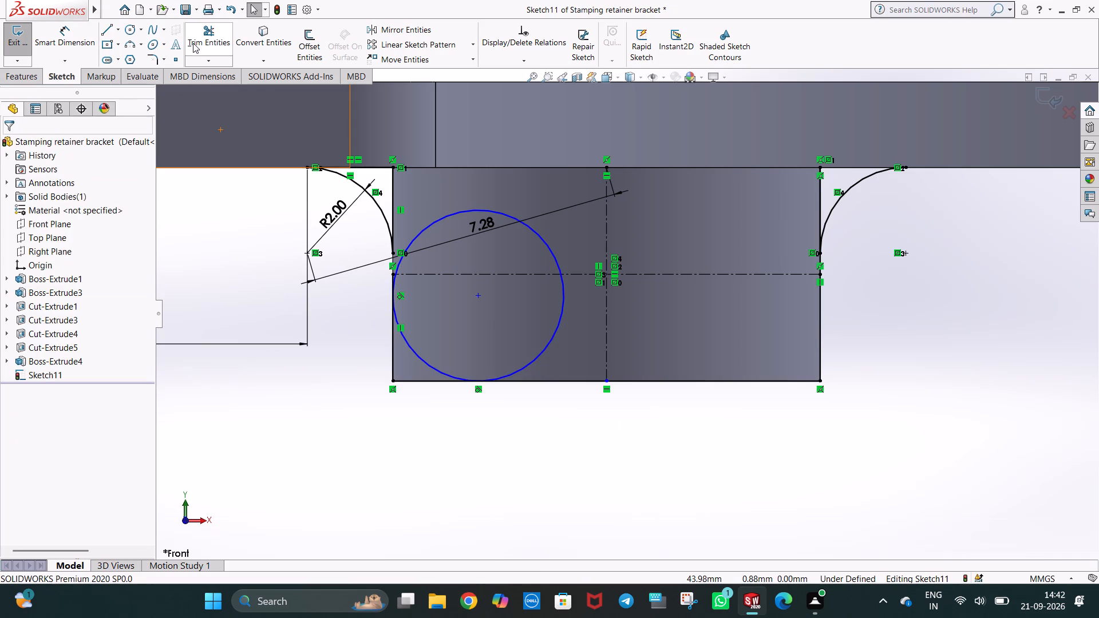
drag(436, 195, 441, 222)
scroll(426, 262, down, 3)
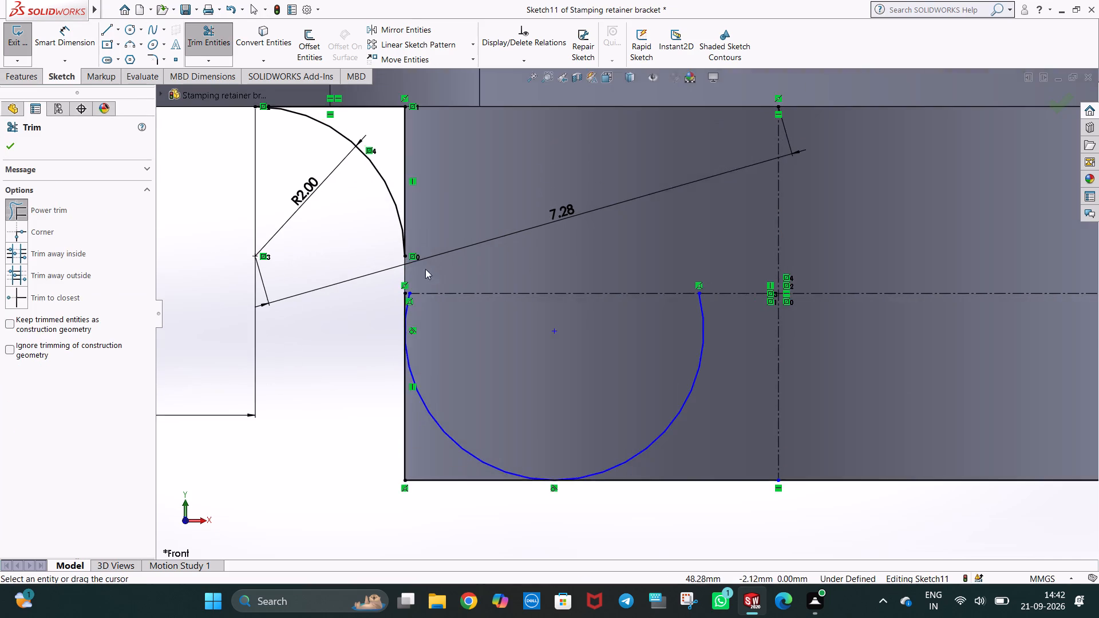
scroll(408, 310, down, 3)
drag(441, 311, 430, 302)
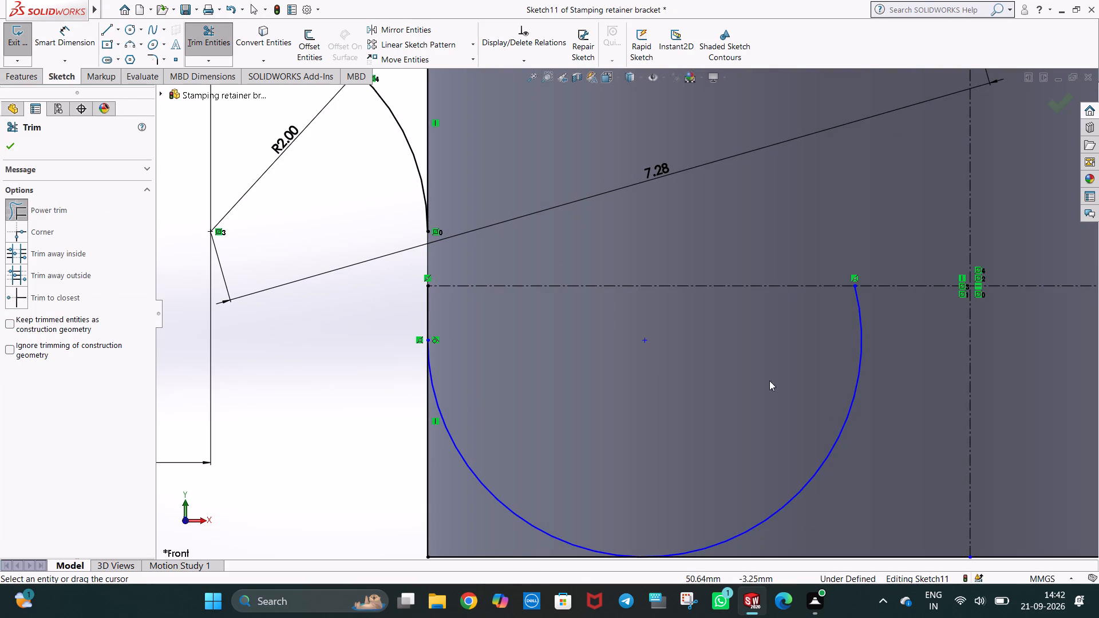
drag(781, 383, 856, 399)
scroll(819, 423, up, 4)
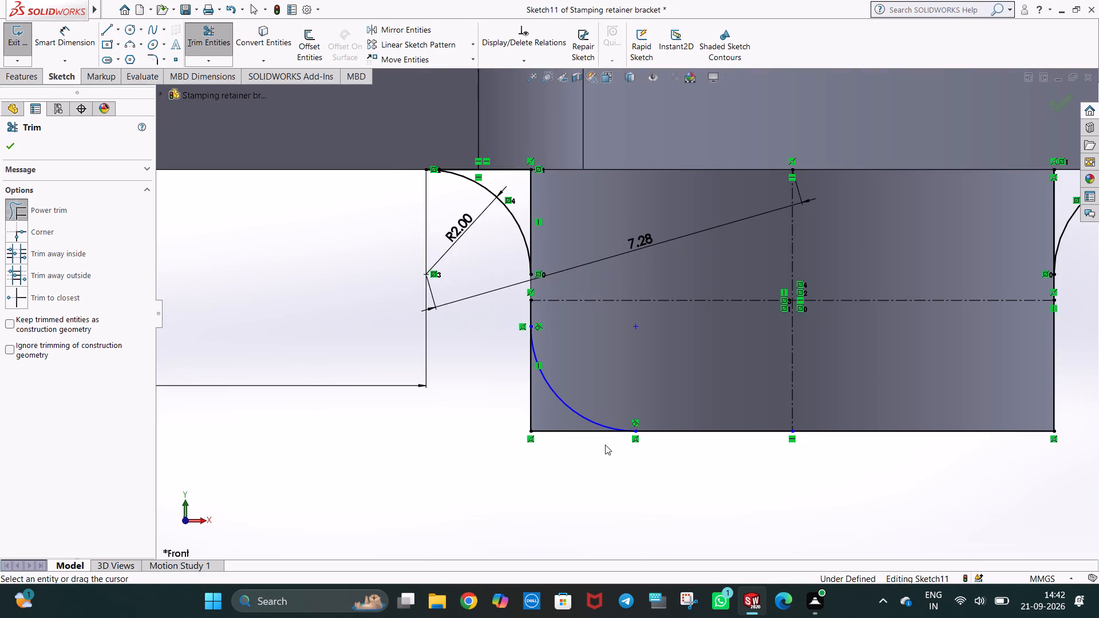
Trim the short piece of the boss's left side line between its midpoint and the lower arc's endpoint.
scroll(569, 432, down, 2)
drag(532, 245, 493, 249)
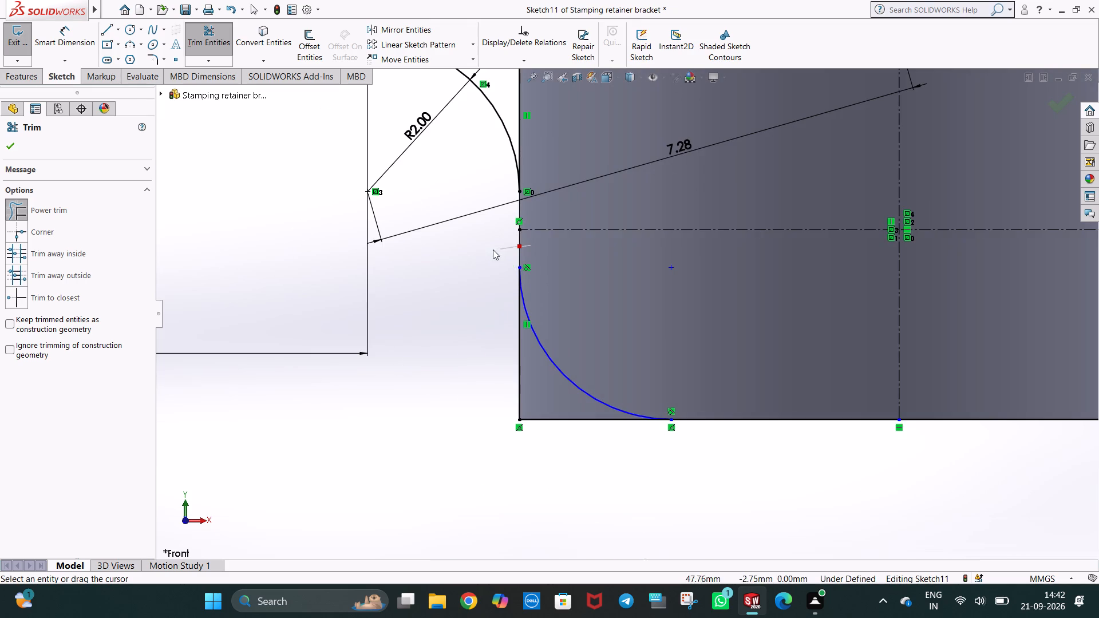
drag(493, 249, 493, 248)
scroll(815, 555, up, 2)
scroll(793, 466, up, 2)
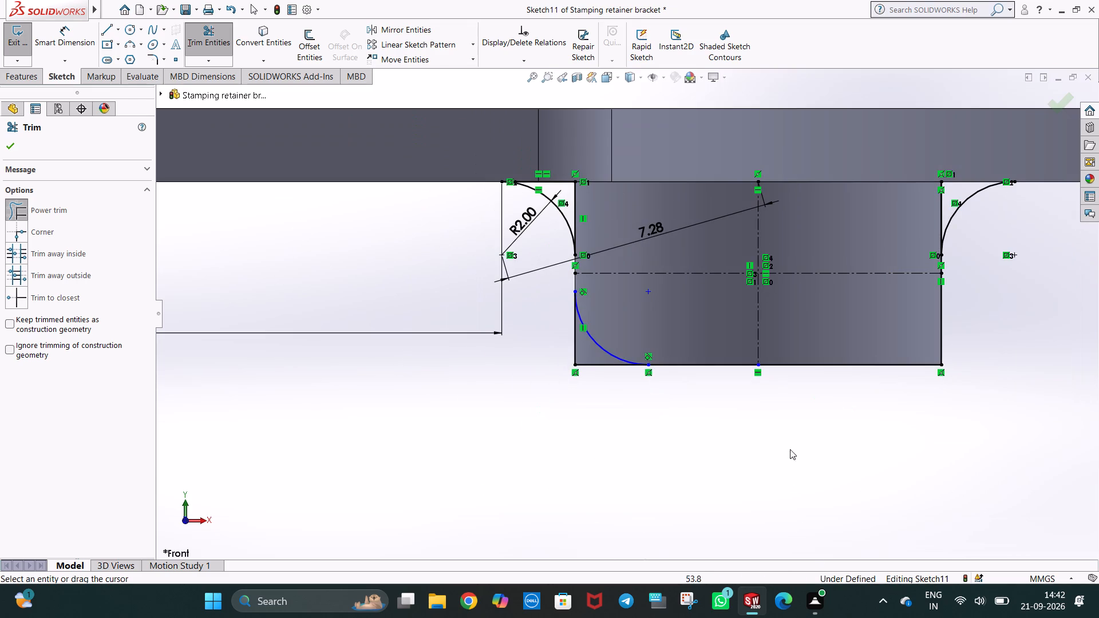
key(Escape)
key(Escape)
click(657, 453)
Dimension the radius of the quarter arc at the boss's lower left corner.
scroll(650, 390, down, 1)
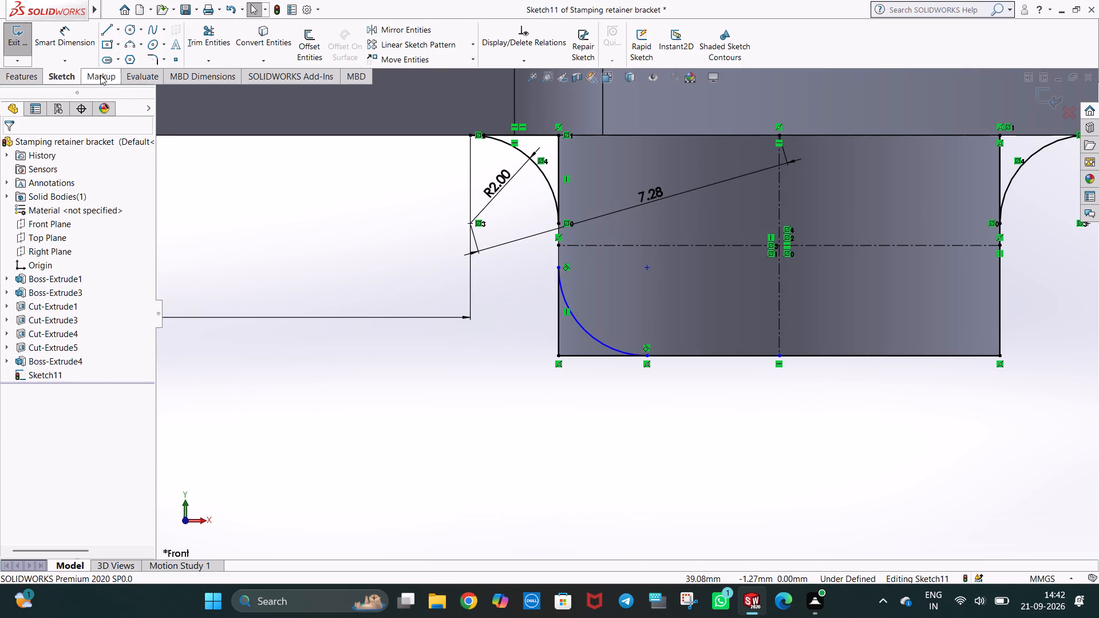
click(62, 34)
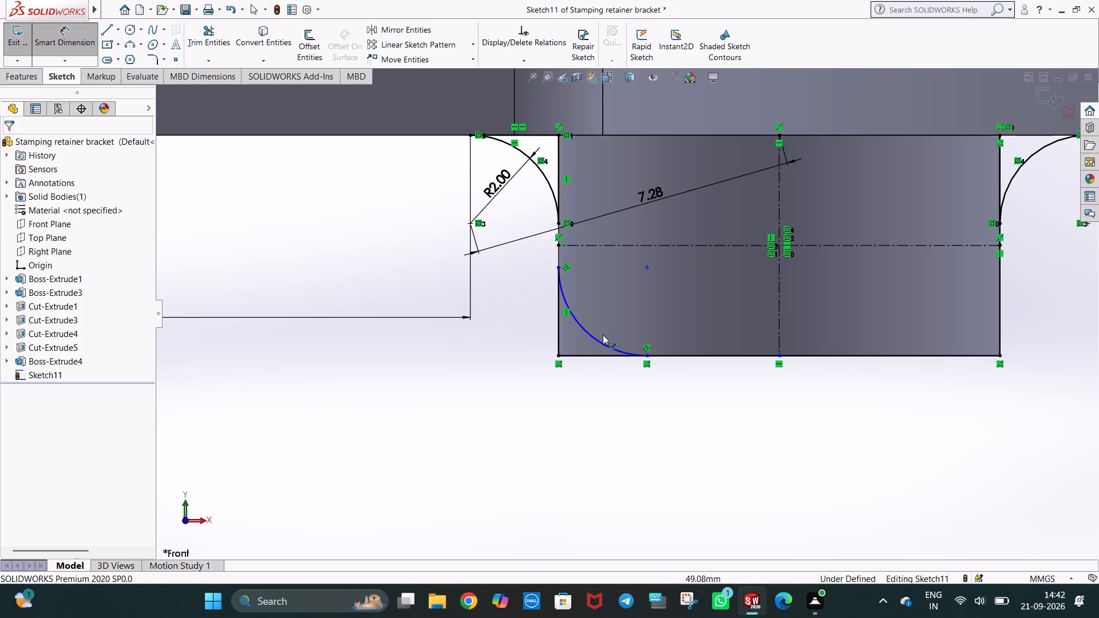
click(598, 339)
click(617, 300)
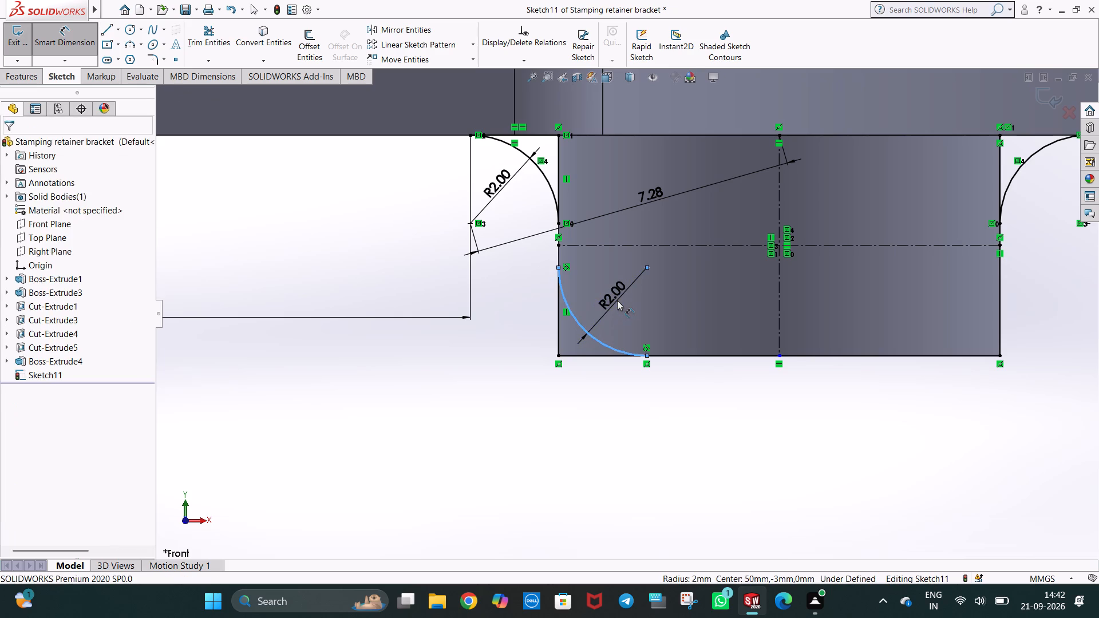
click(567, 285)
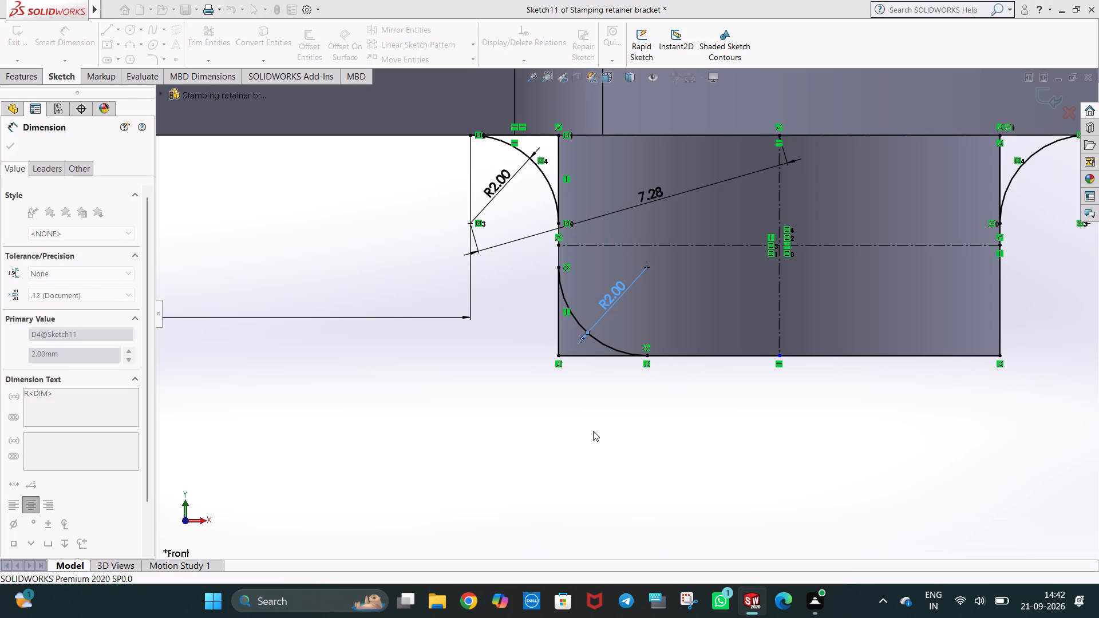
click(596, 435)
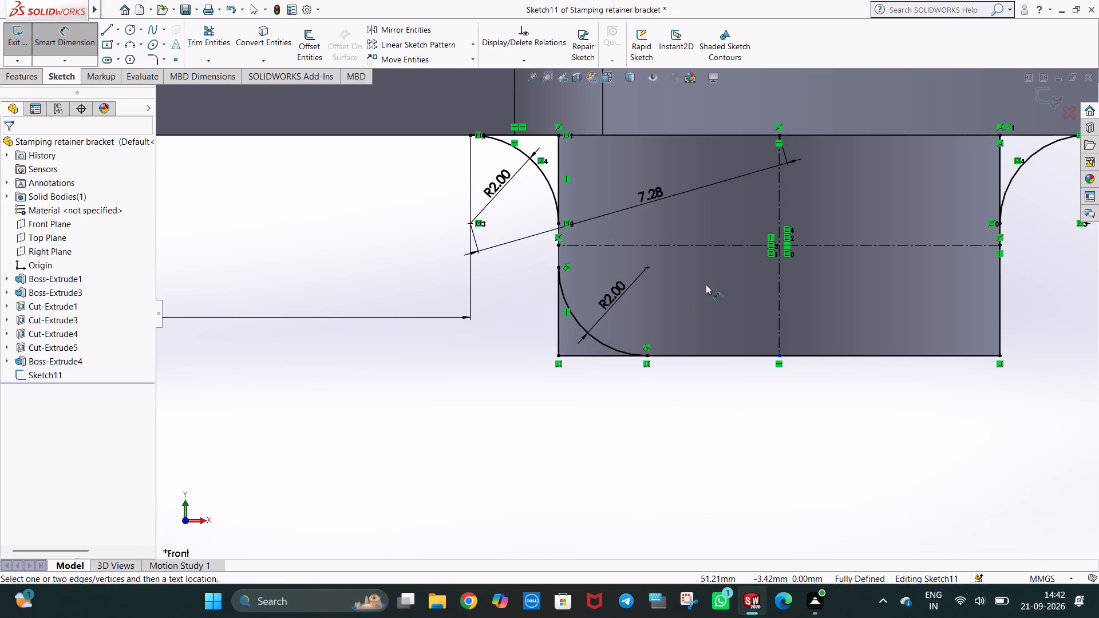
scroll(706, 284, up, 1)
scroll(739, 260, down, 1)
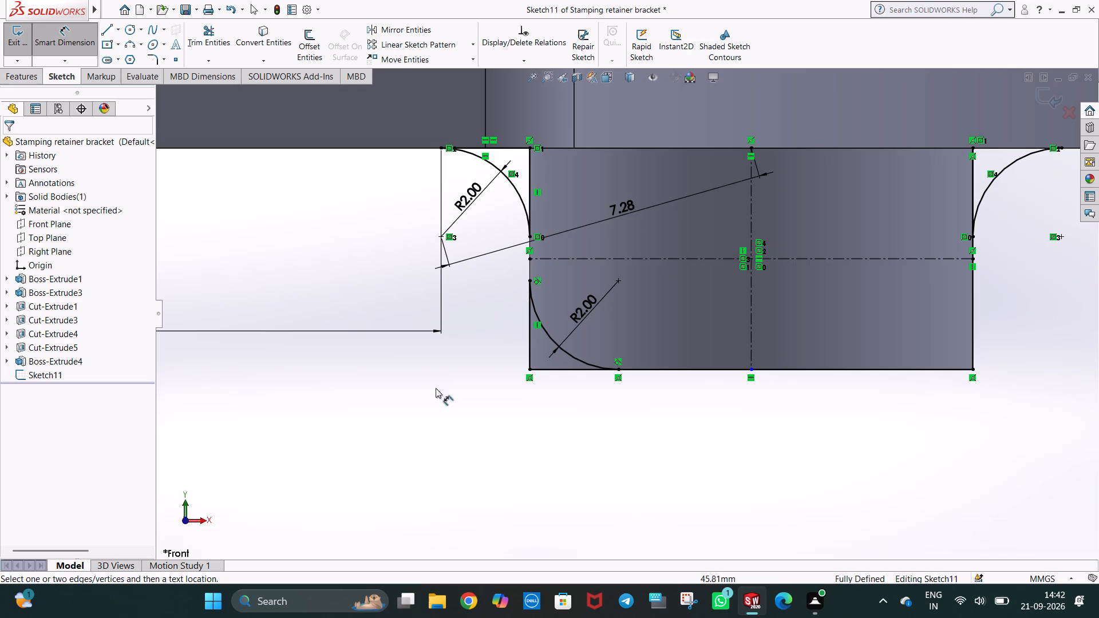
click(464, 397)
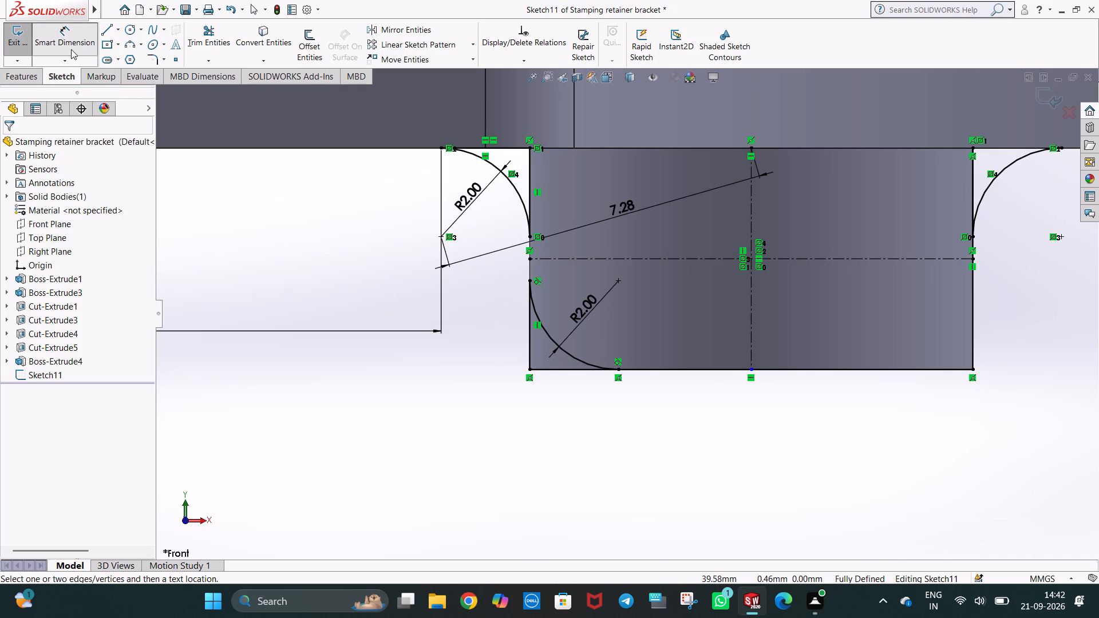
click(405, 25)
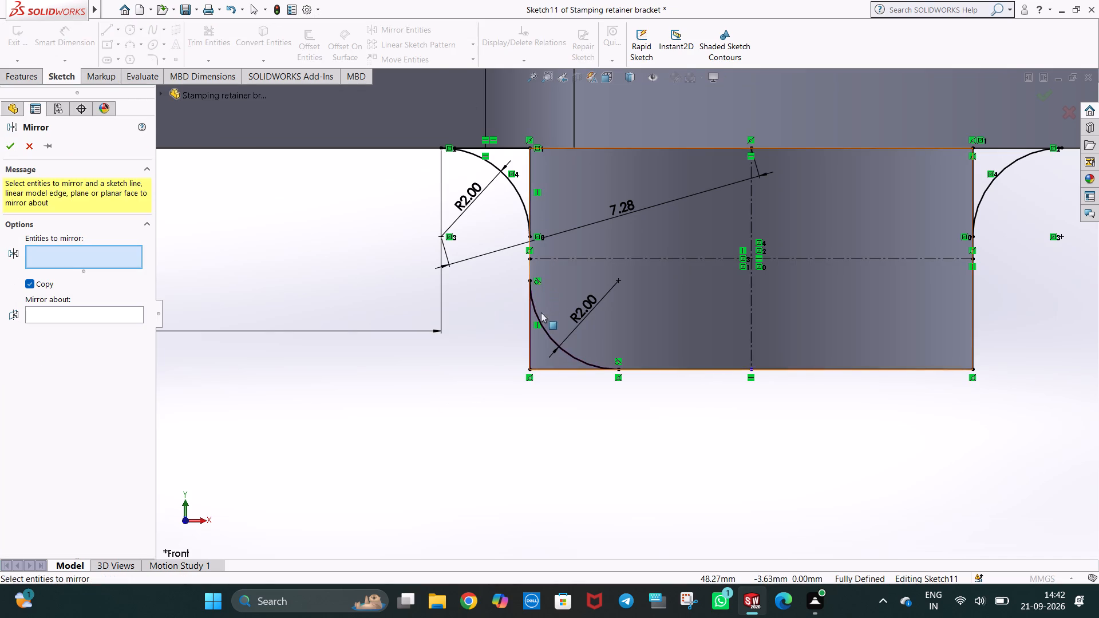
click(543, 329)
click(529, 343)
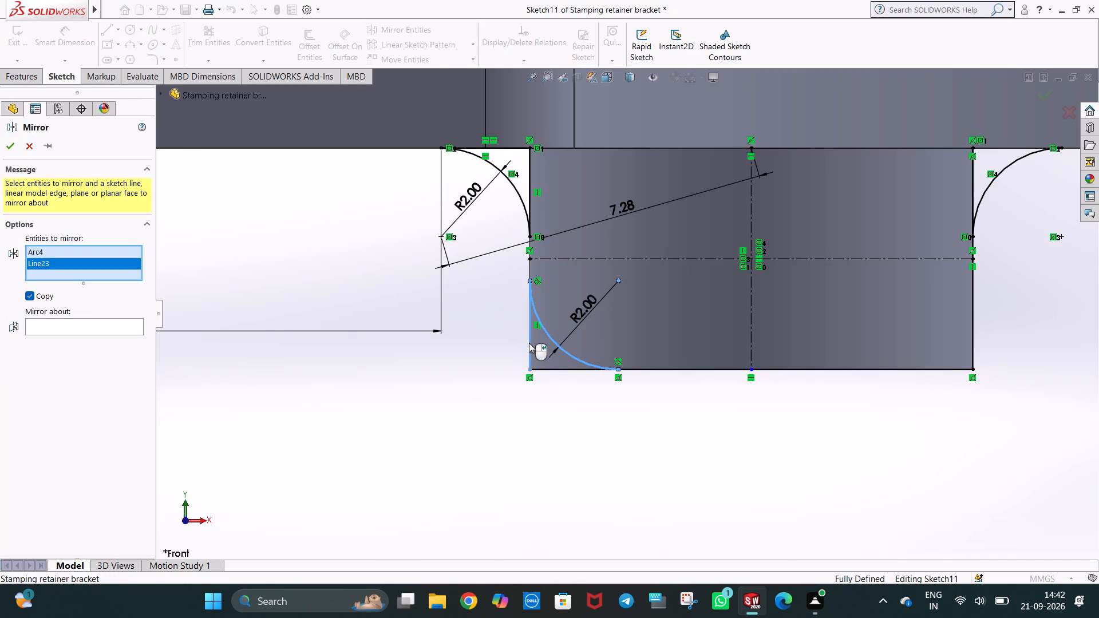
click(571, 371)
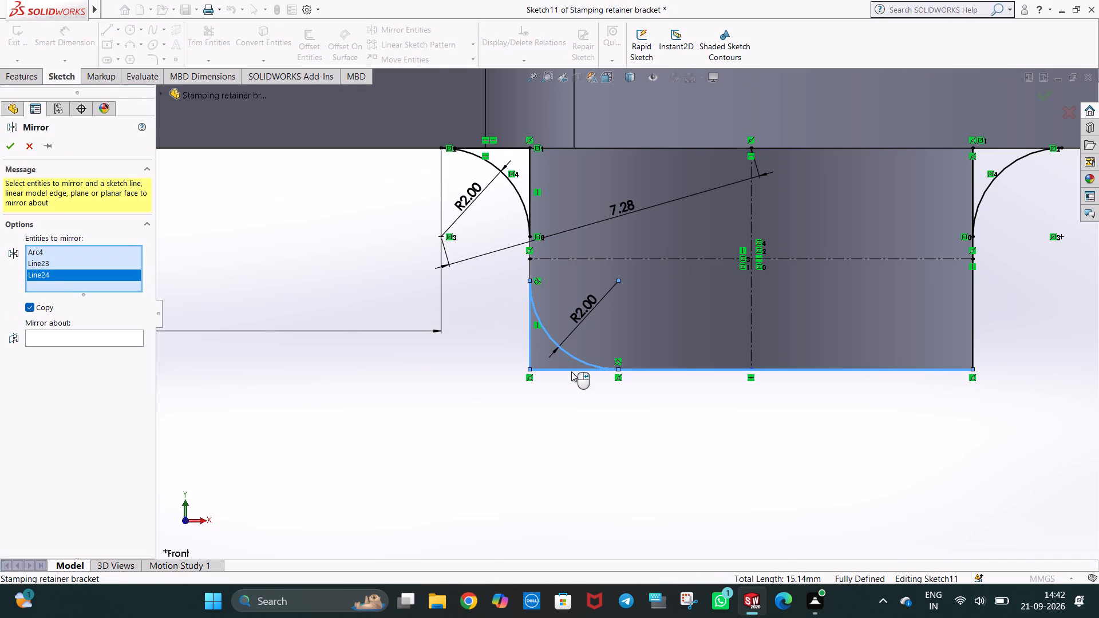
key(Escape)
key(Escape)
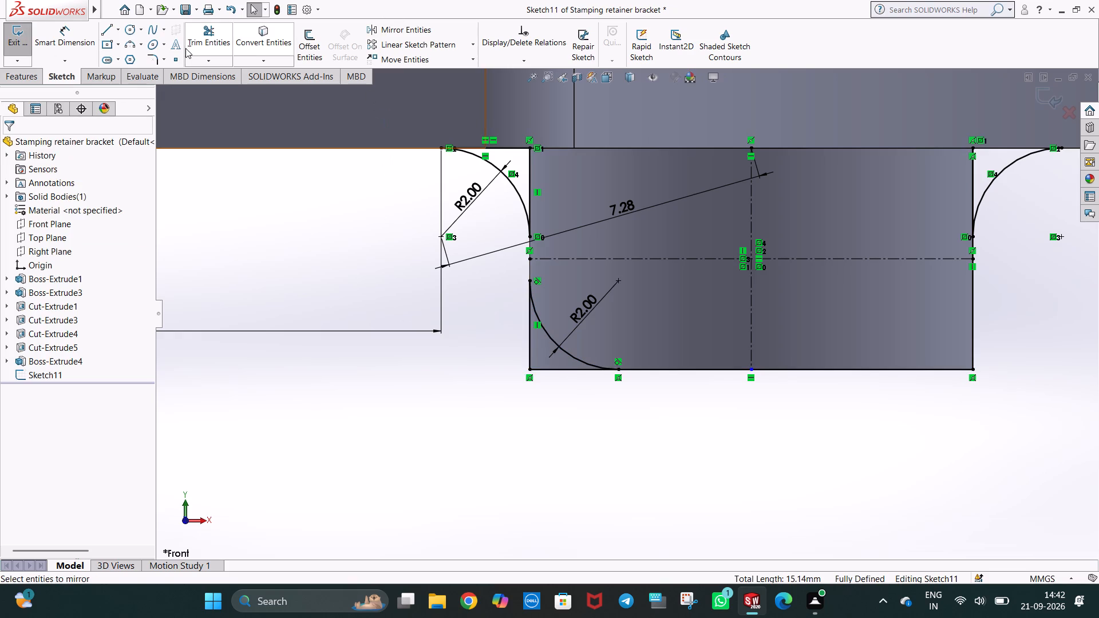
Trim the boss's bottom line from the lower left arc's endpoint all the way to the opposite corner.
click(192, 43)
drag(708, 346, 720, 388)
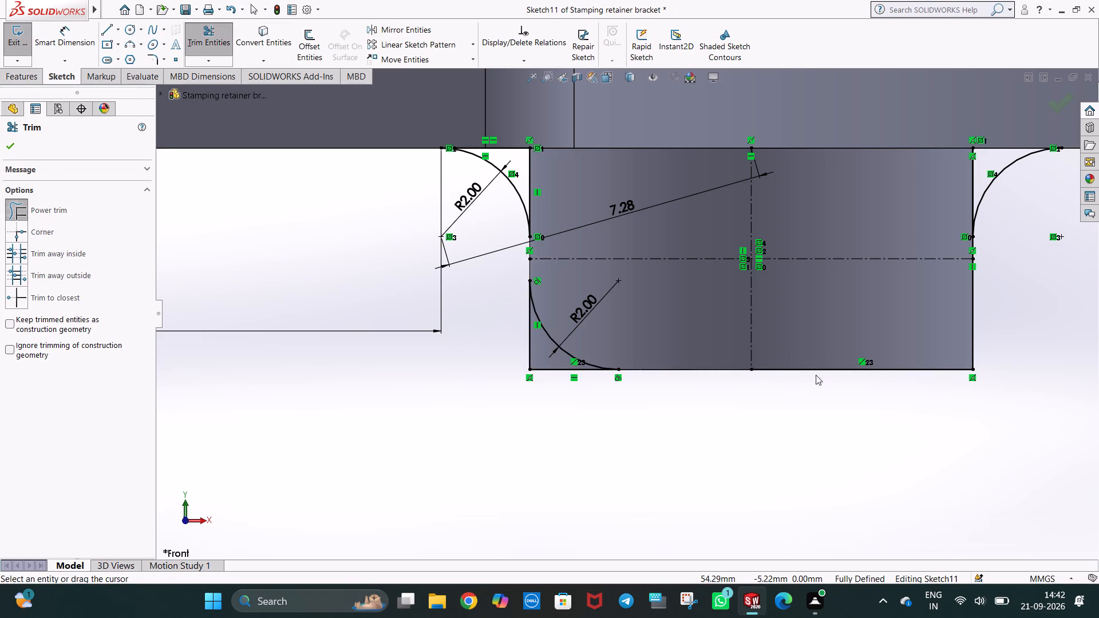
drag(829, 341, 841, 392)
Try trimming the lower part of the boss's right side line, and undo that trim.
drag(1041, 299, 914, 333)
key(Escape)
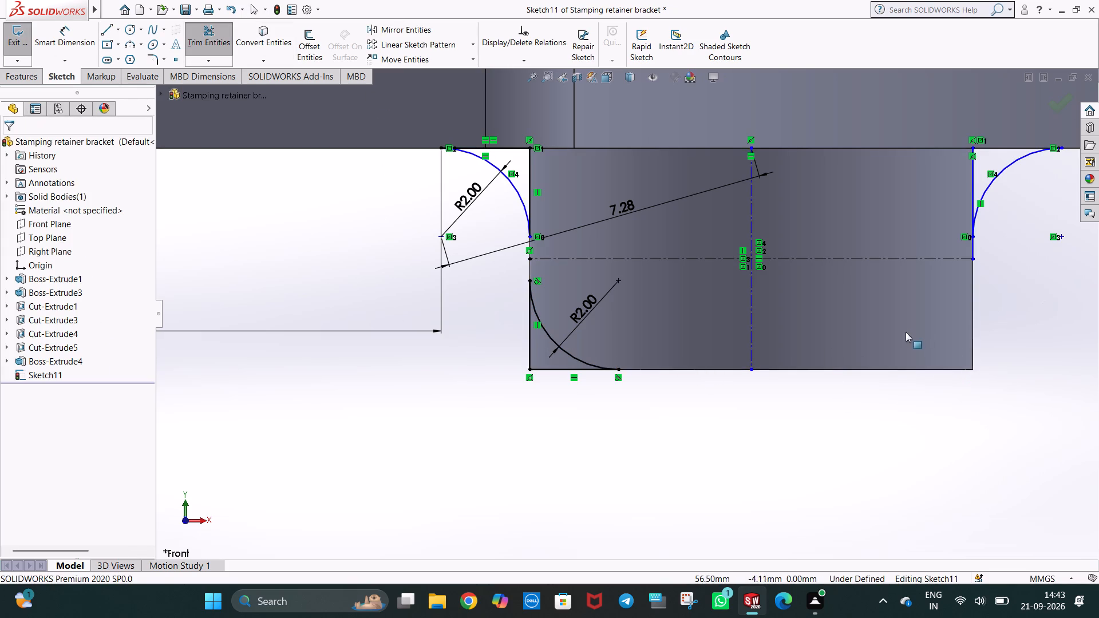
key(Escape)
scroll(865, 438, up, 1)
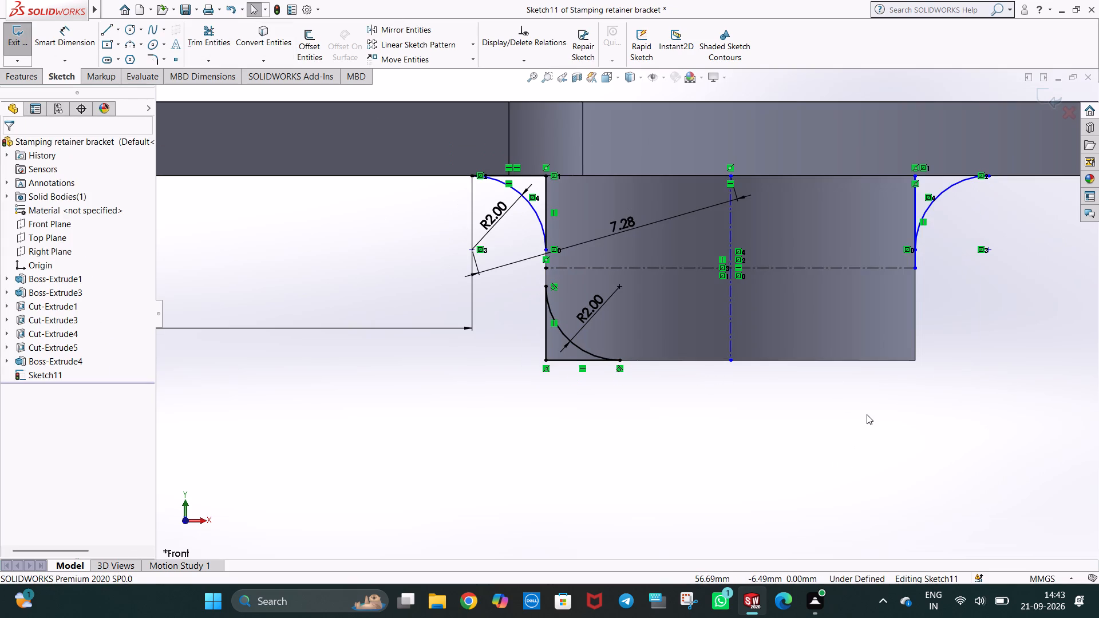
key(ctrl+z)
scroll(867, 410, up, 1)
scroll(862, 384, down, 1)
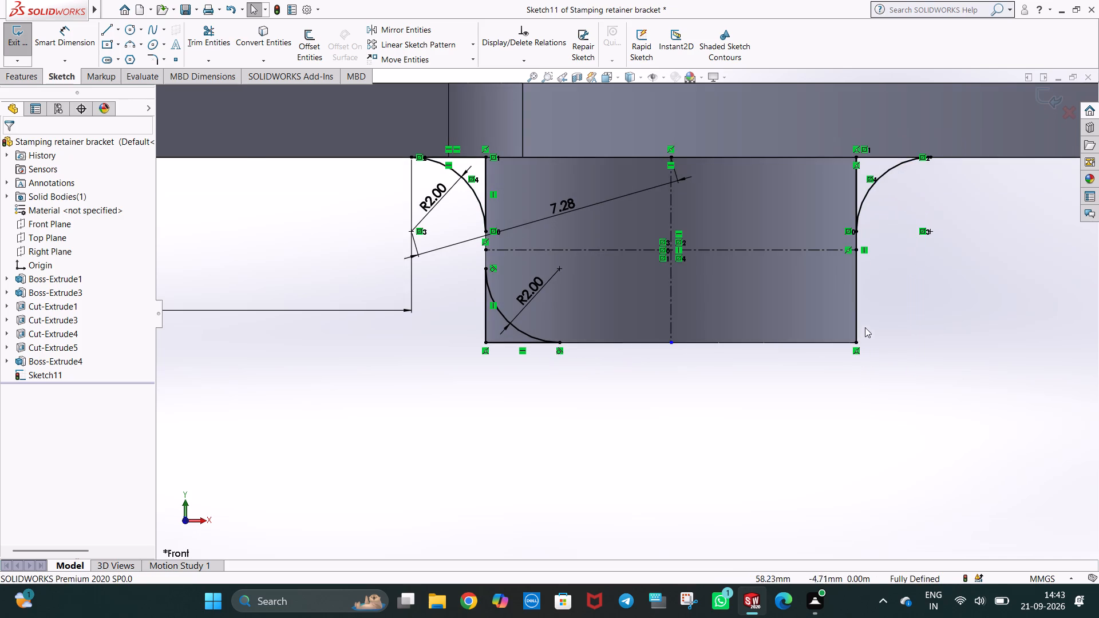
Trim away the boss's right side line below the upper right fillet arc's endpoint, down to the bottom corner.
scroll(876, 281, down, 3)
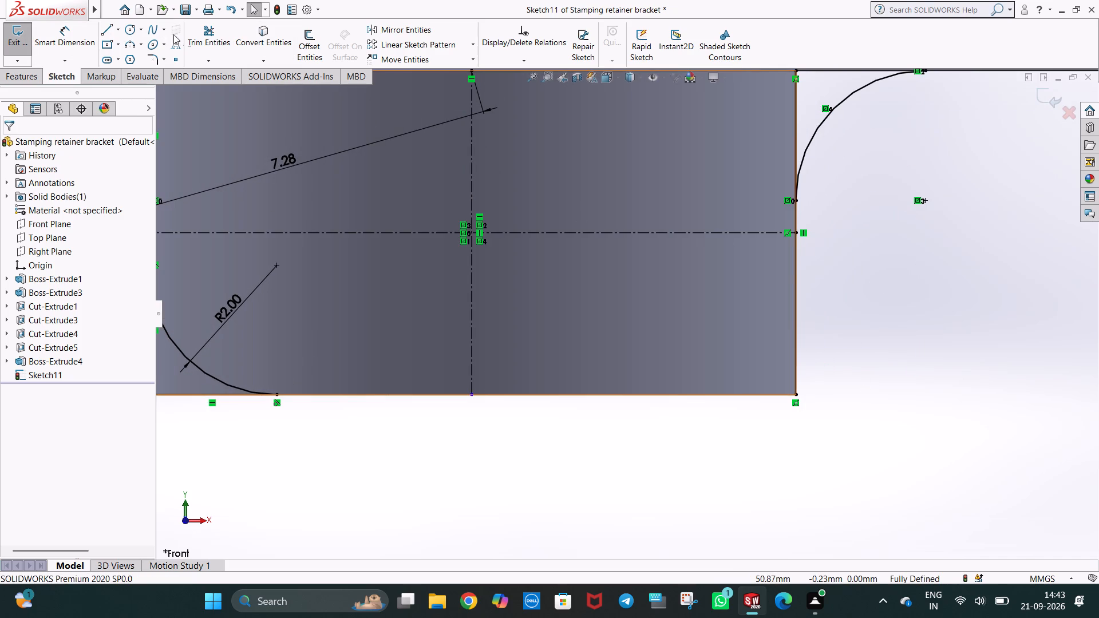
click(207, 40)
drag(833, 212, 780, 212)
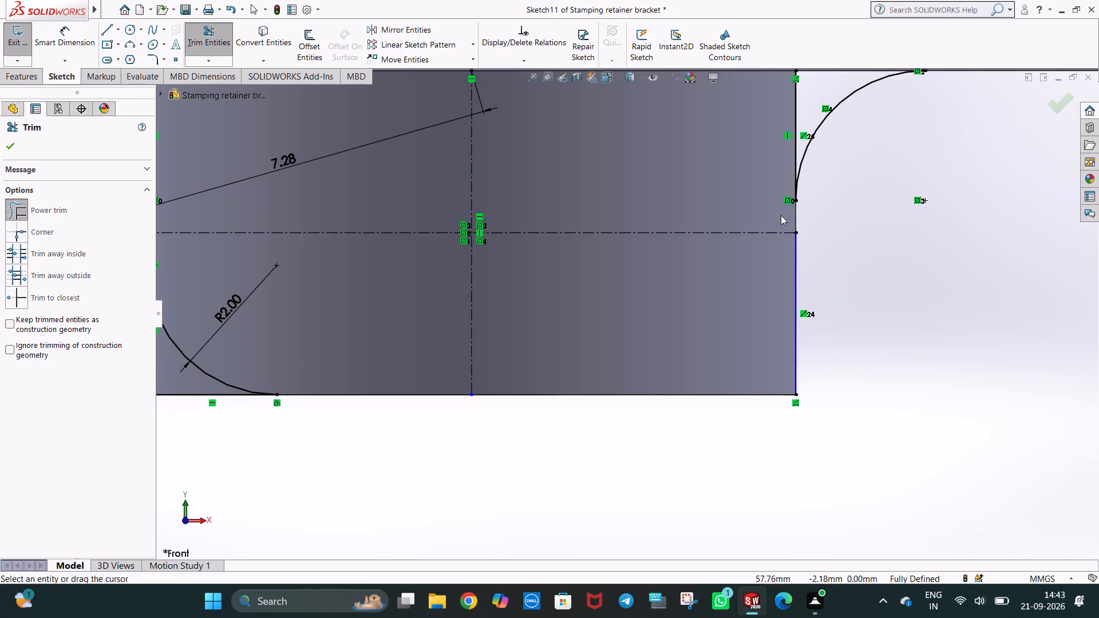
drag(847, 261, 772, 286)
key(Escape)
key(Escape)
scroll(773, 286, up, 3)
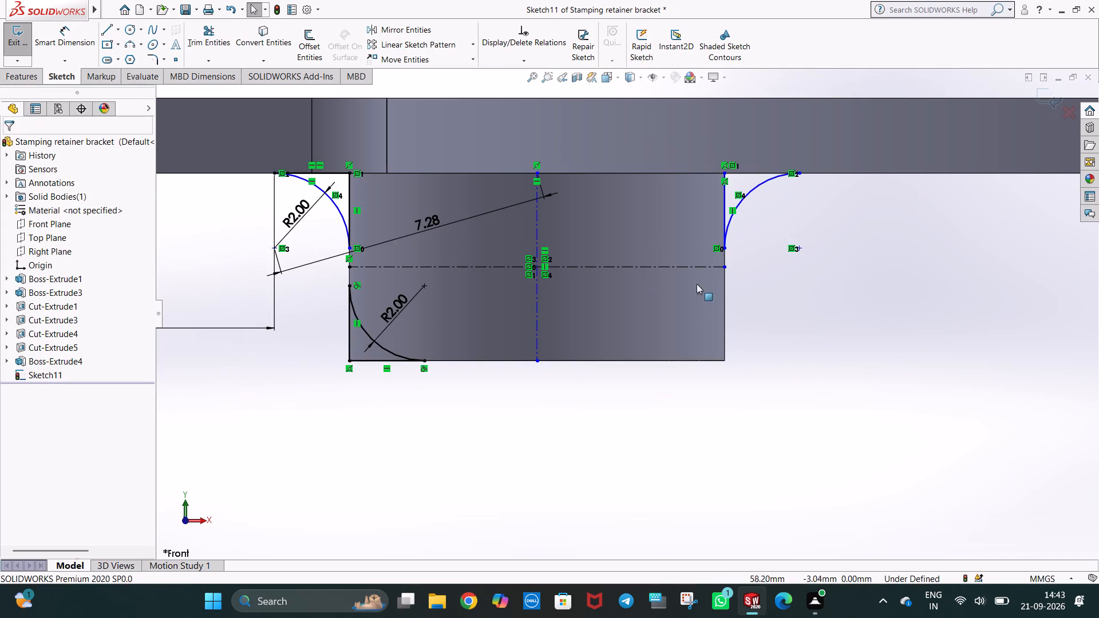
key(Escape)
key(Escape)
click(456, 448)
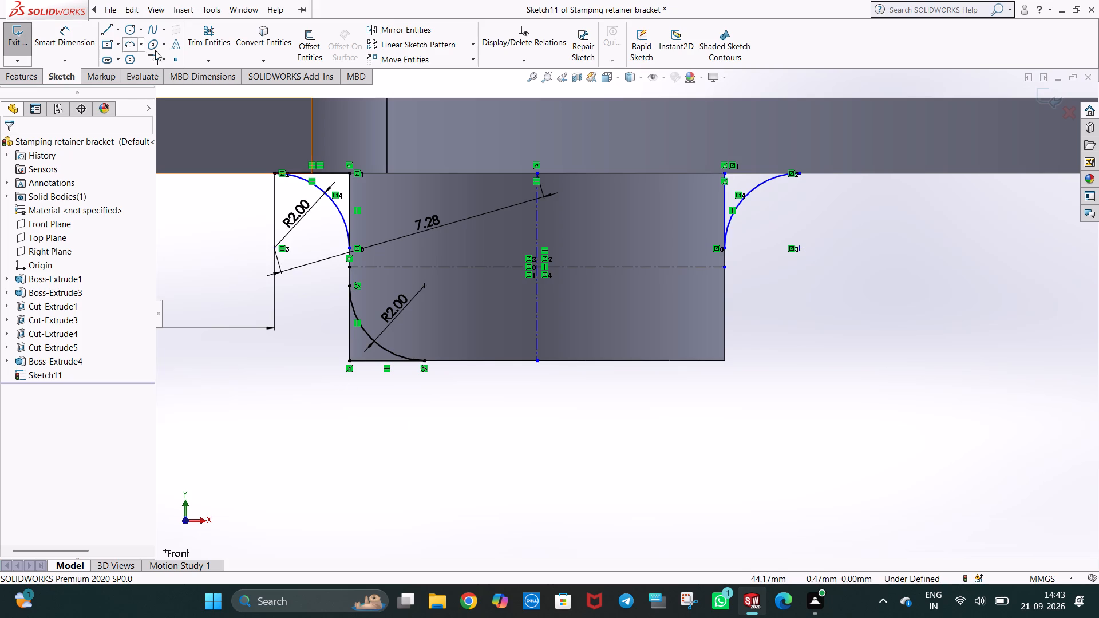
Mirror the lower left arc with its adjoining side and bottom lines about the boss's vertical centerline.
click(401, 30)
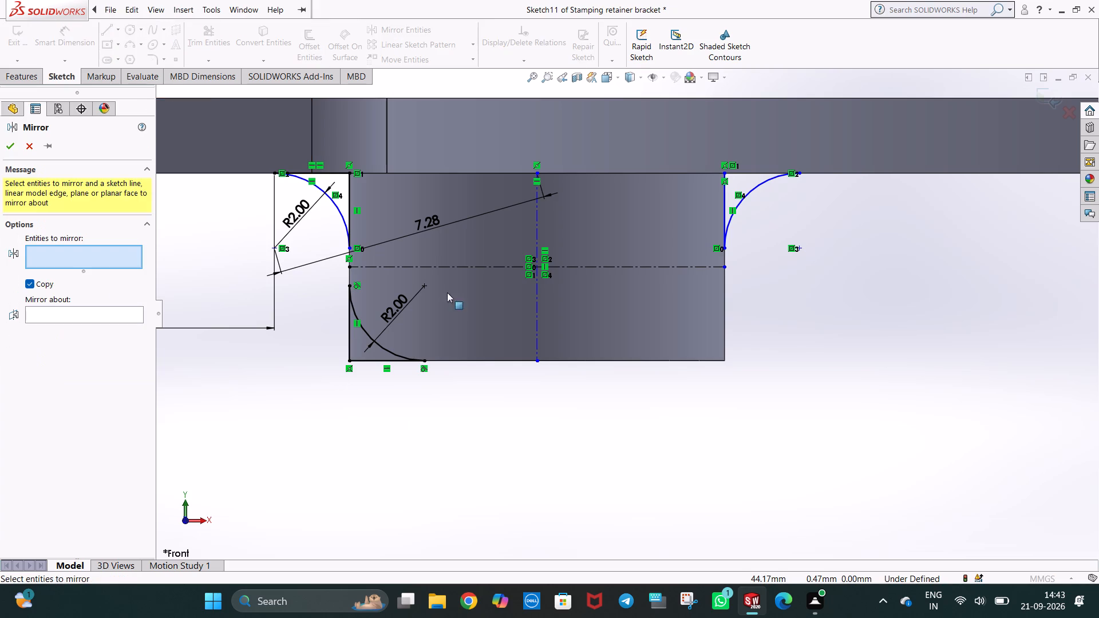
scroll(419, 314, down, 2)
click(386, 364)
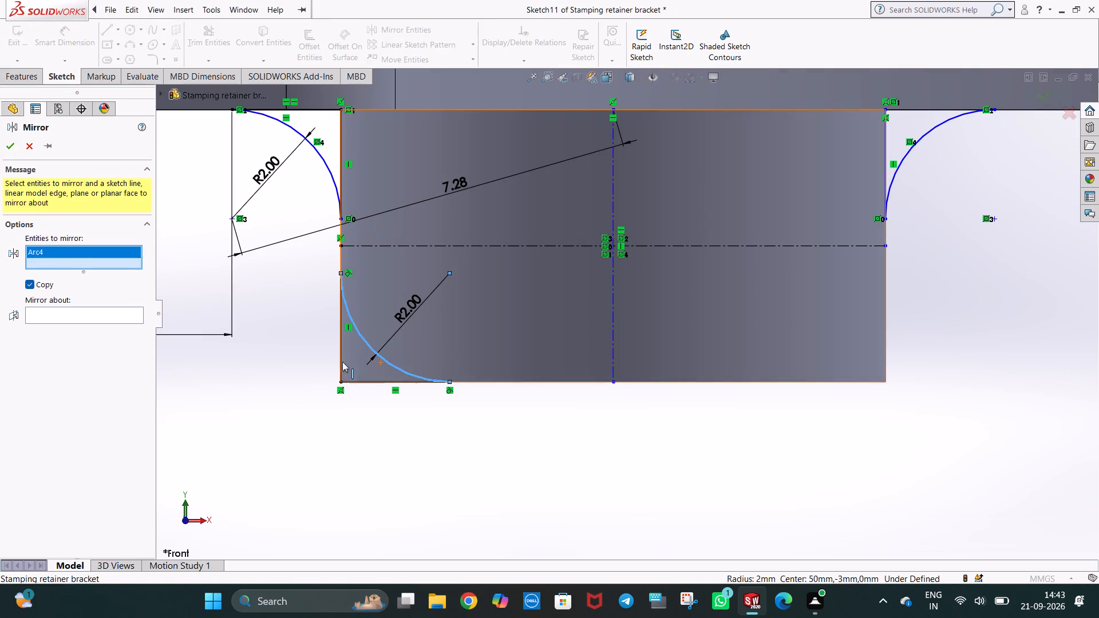
click(340, 362)
click(361, 381)
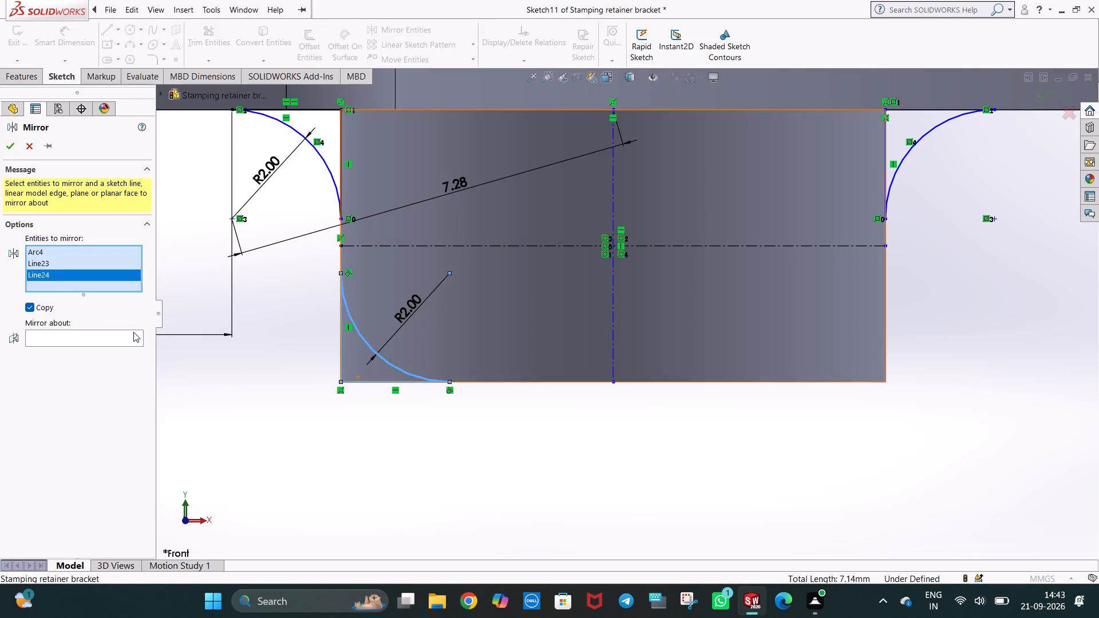
click(133, 332)
click(614, 345)
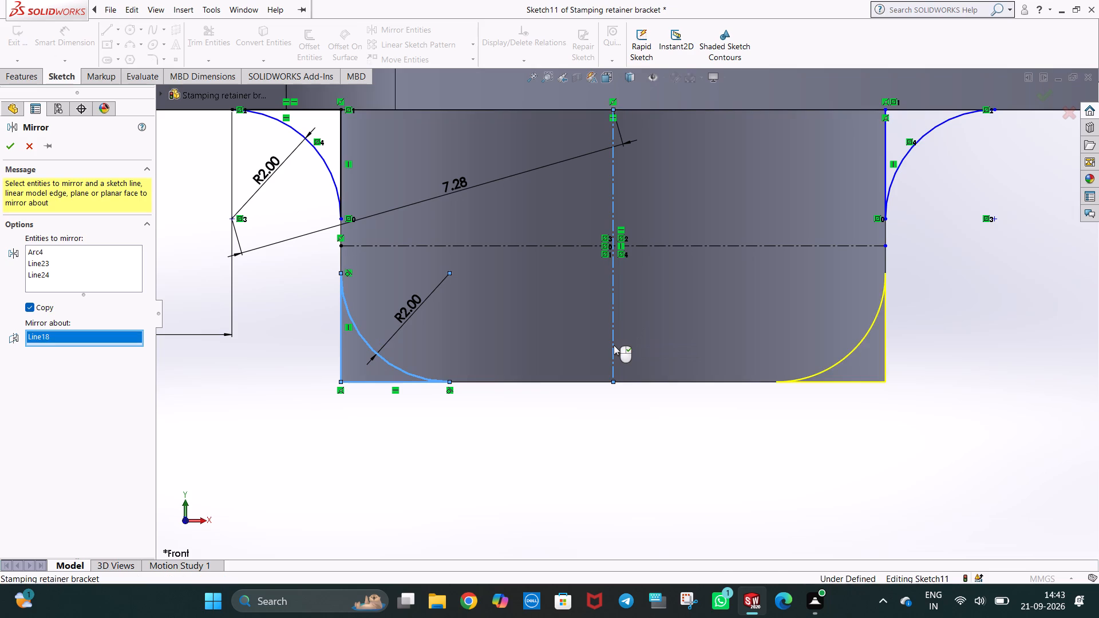
right_click(614, 345)
click(758, 453)
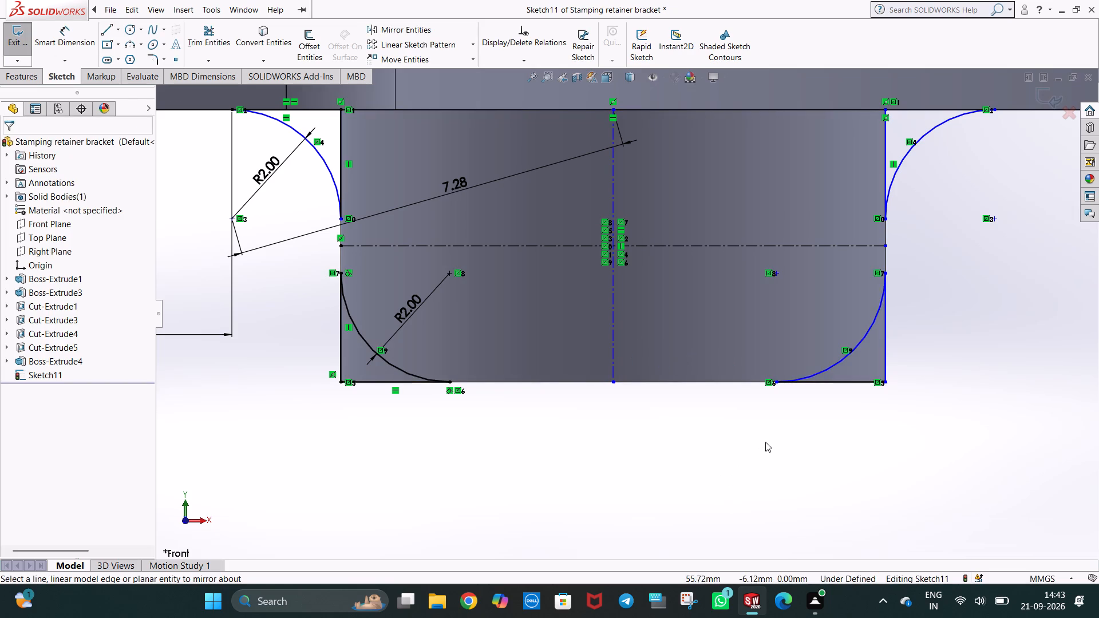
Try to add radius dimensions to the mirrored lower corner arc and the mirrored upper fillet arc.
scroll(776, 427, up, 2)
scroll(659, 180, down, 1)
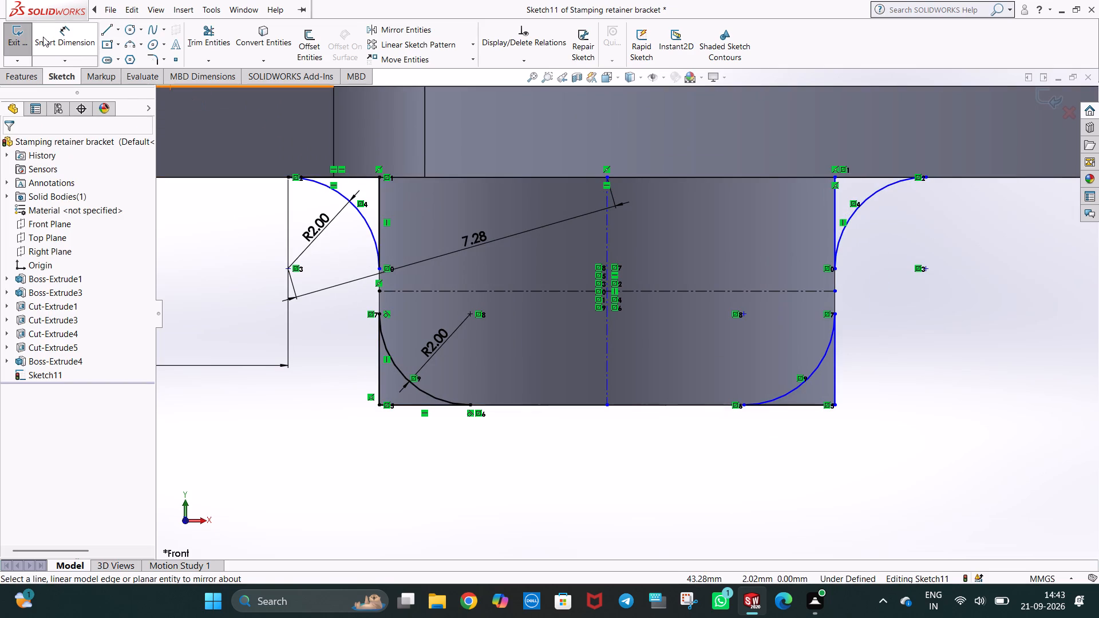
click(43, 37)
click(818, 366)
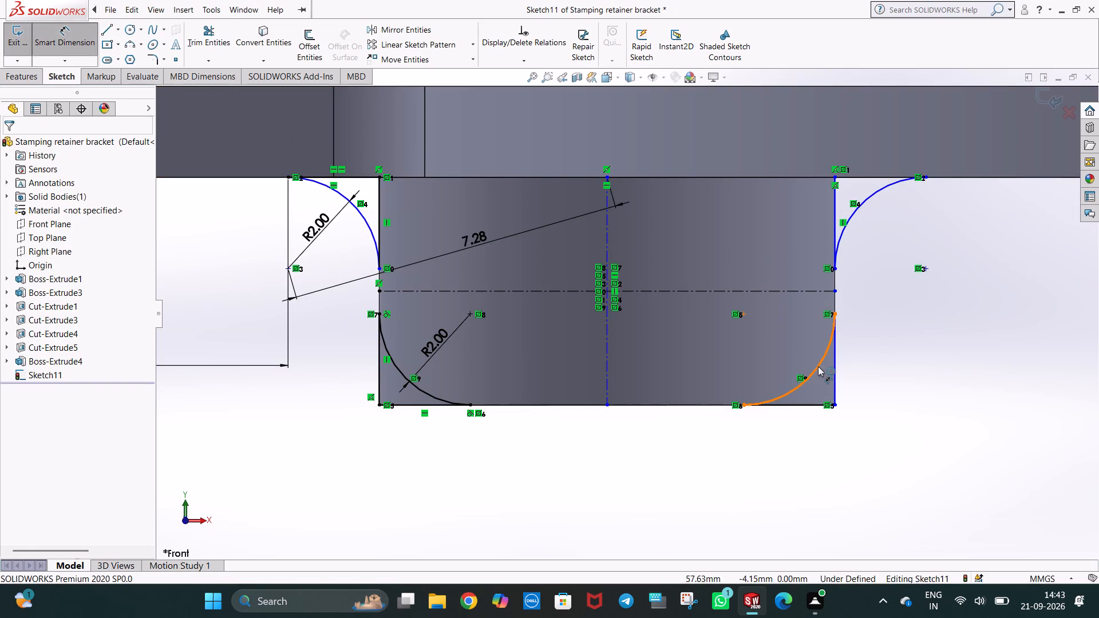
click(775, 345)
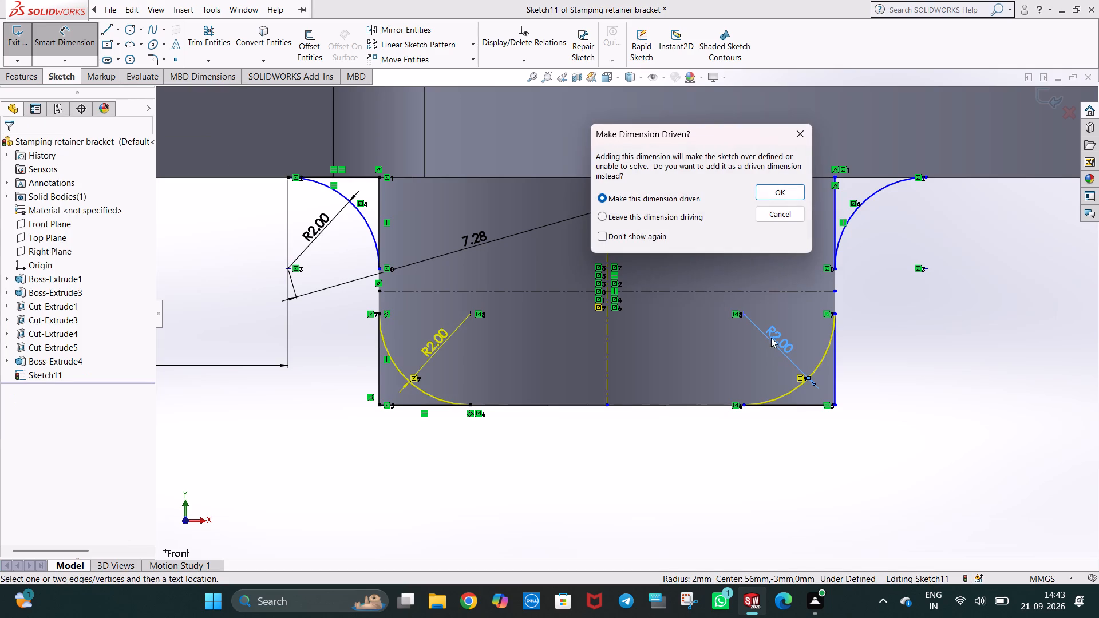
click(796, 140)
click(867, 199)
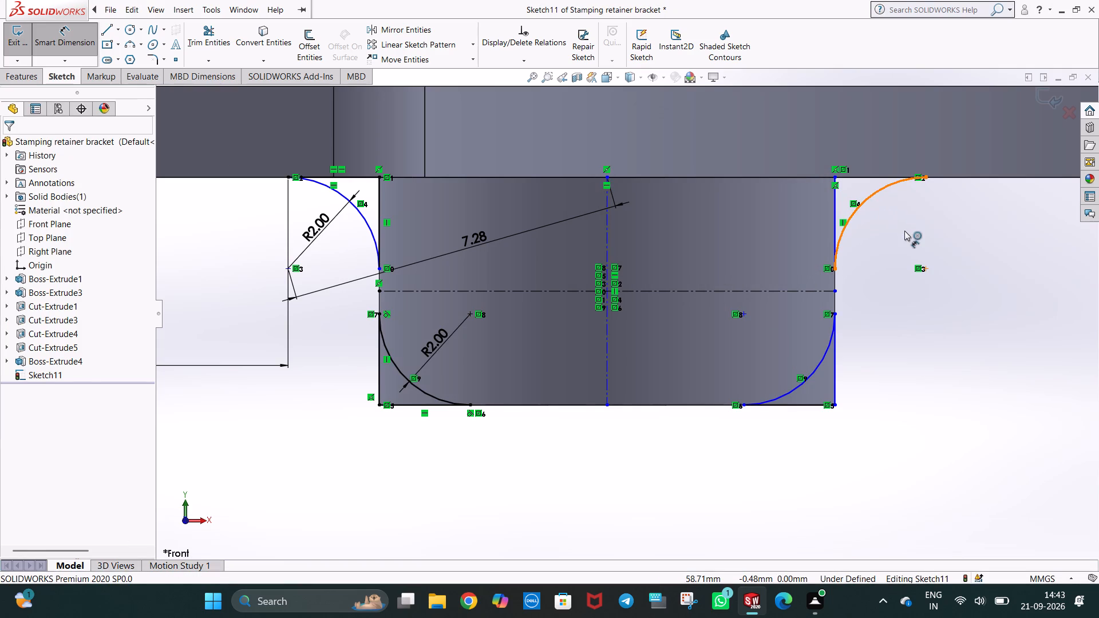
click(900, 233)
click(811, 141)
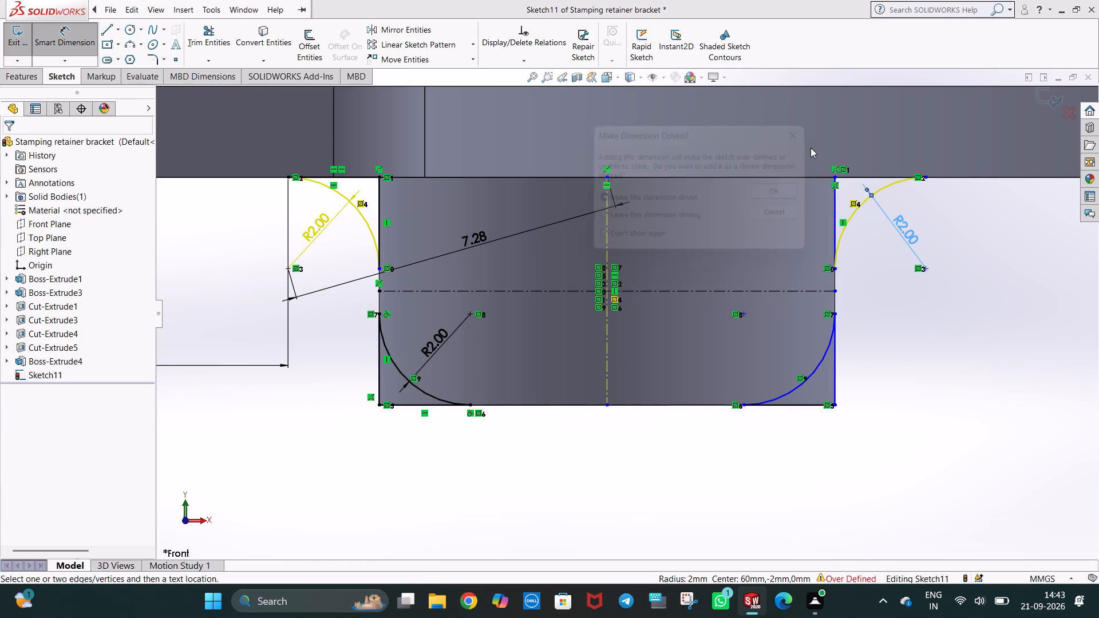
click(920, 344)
Start an extruded cut from the fillet sketch with a blind depth of 200 mm.
middle_drag(934, 326, 924, 334)
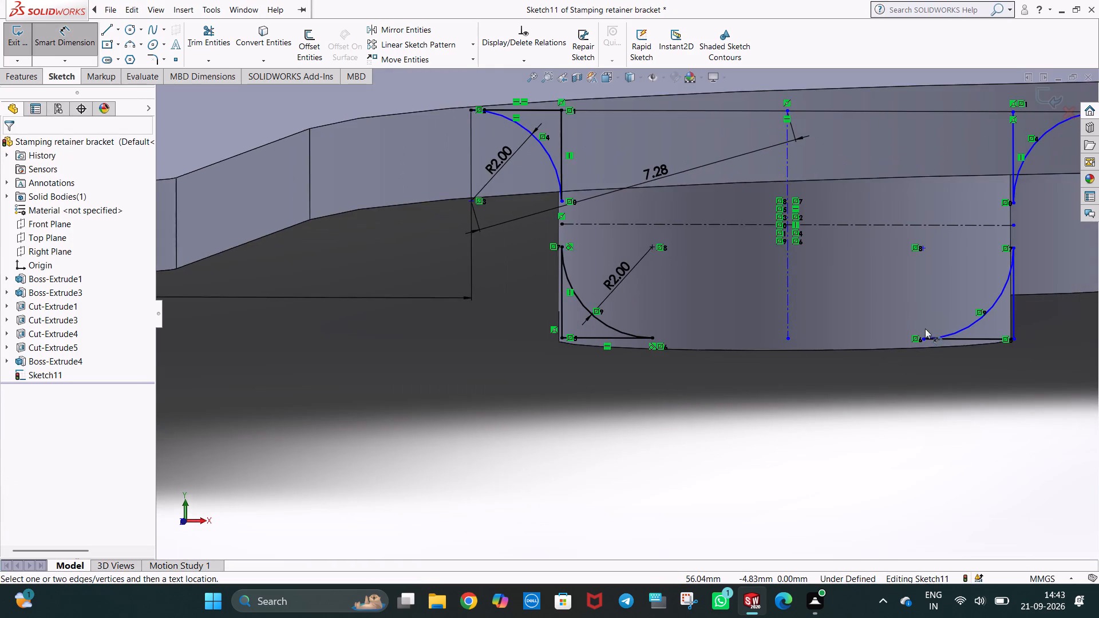
scroll(925, 324, up, 2)
middle_drag(788, 387, 790, 387)
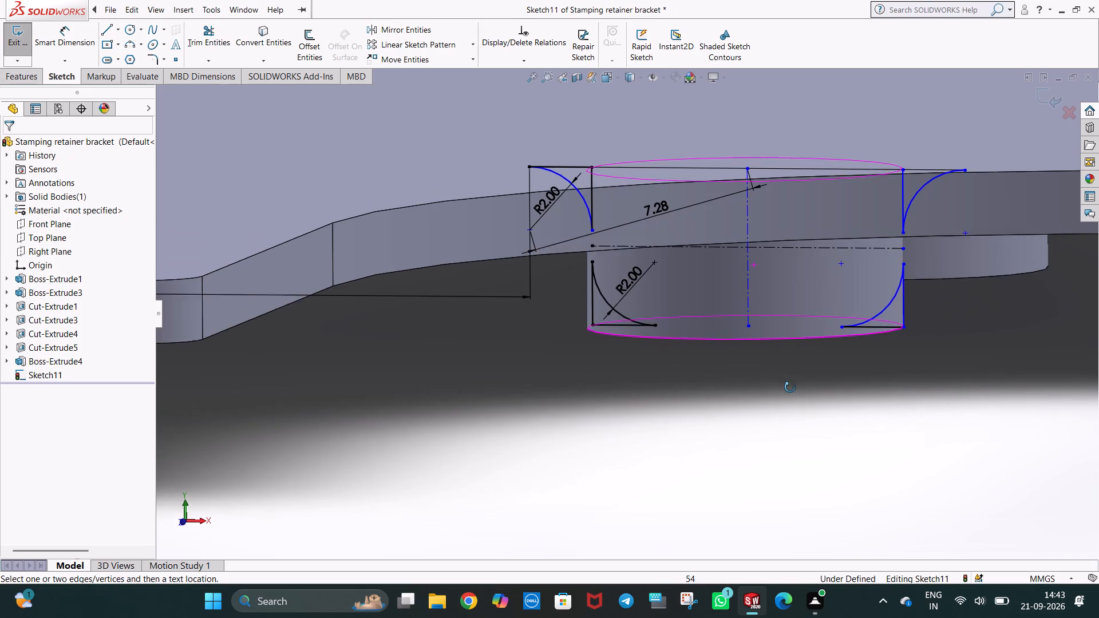
middle_drag(790, 387, 727, 393)
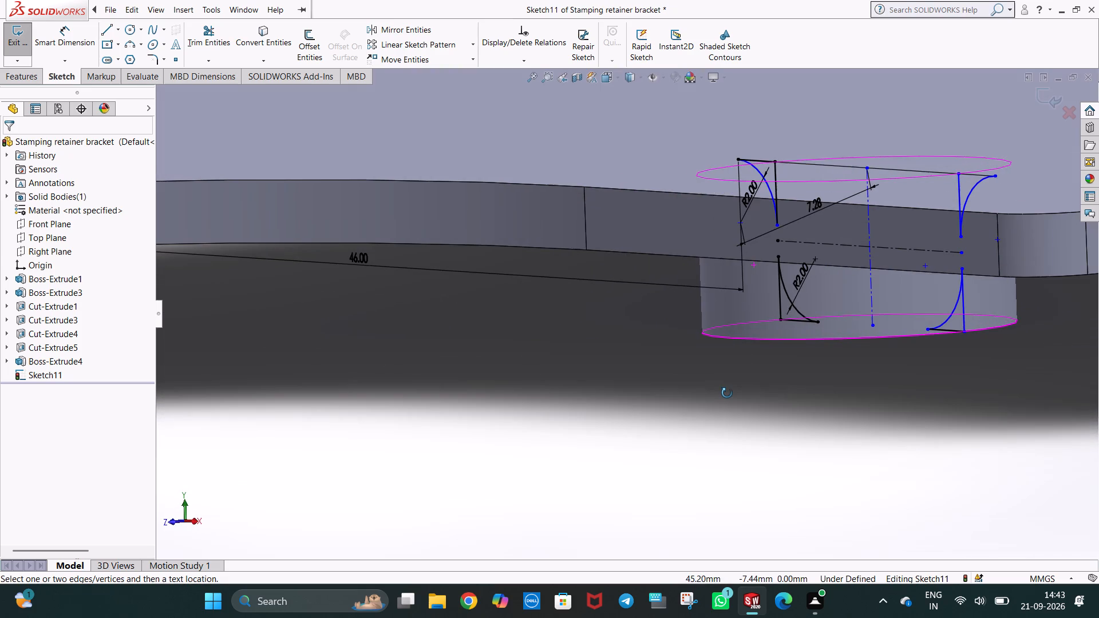
middle_drag(727, 393, 775, 379)
click(12, 73)
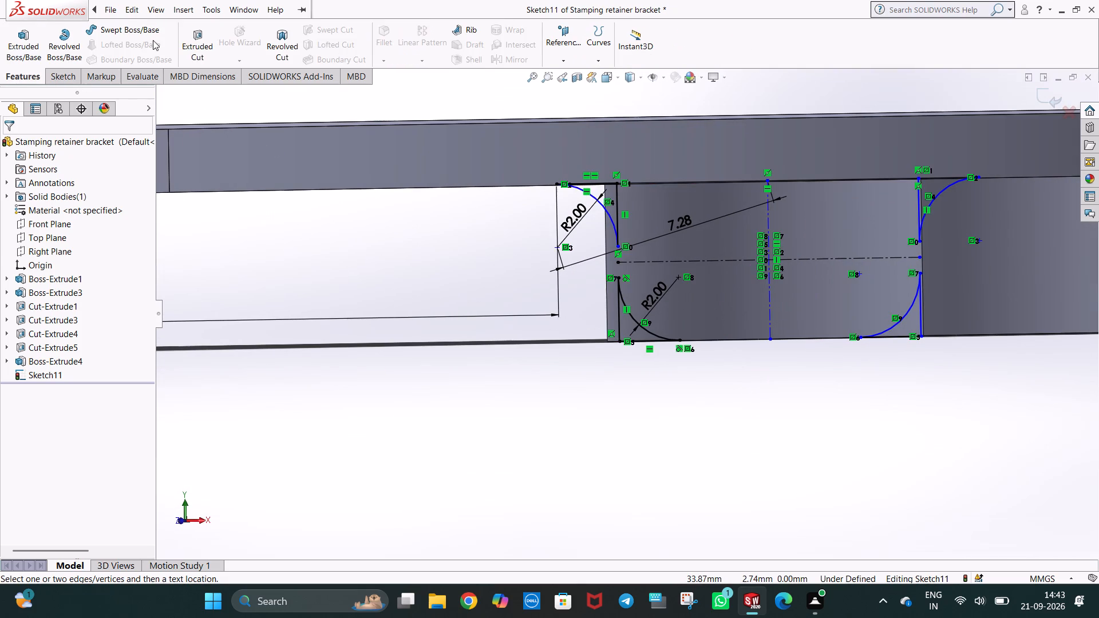
click(205, 48)
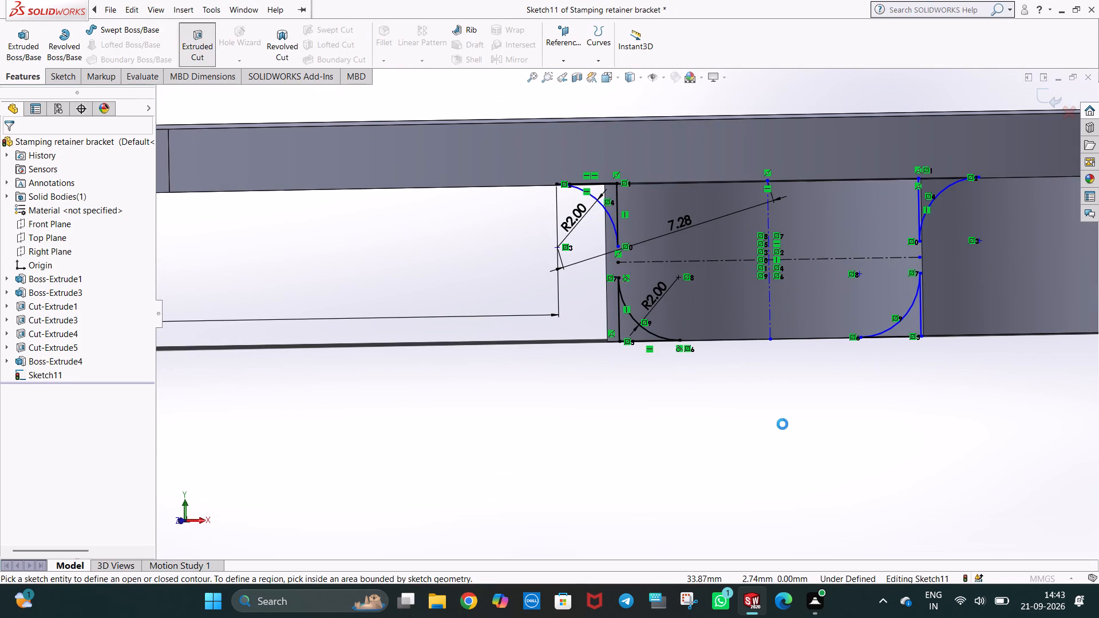
middle_drag(836, 447, 782, 463)
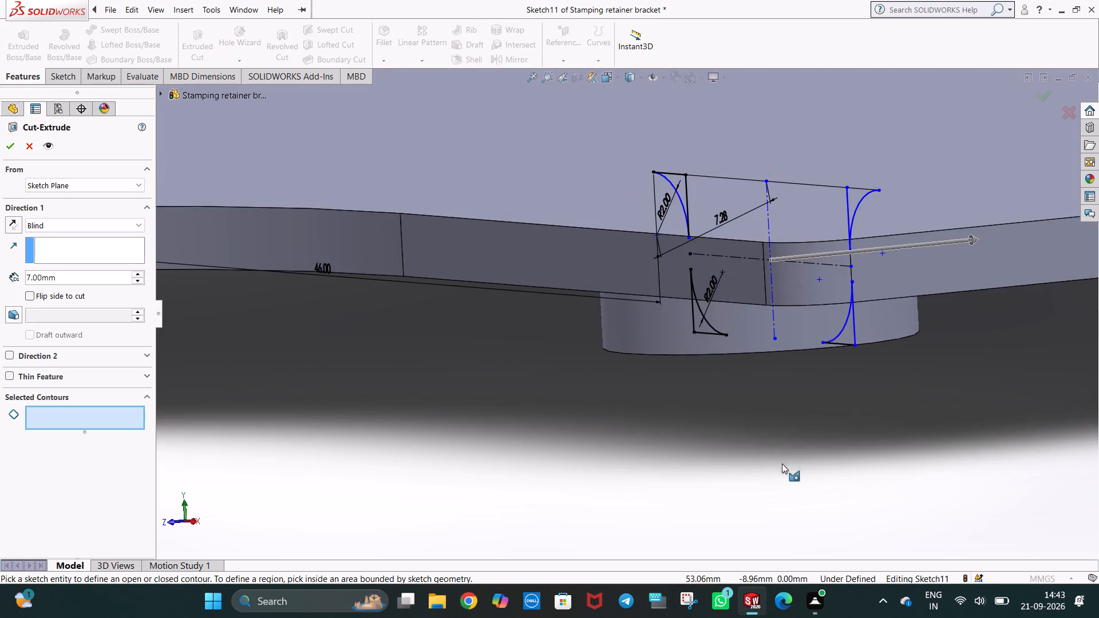
scroll(786, 455, up, 3)
middle_drag(803, 439, 810, 424)
click(63, 278)
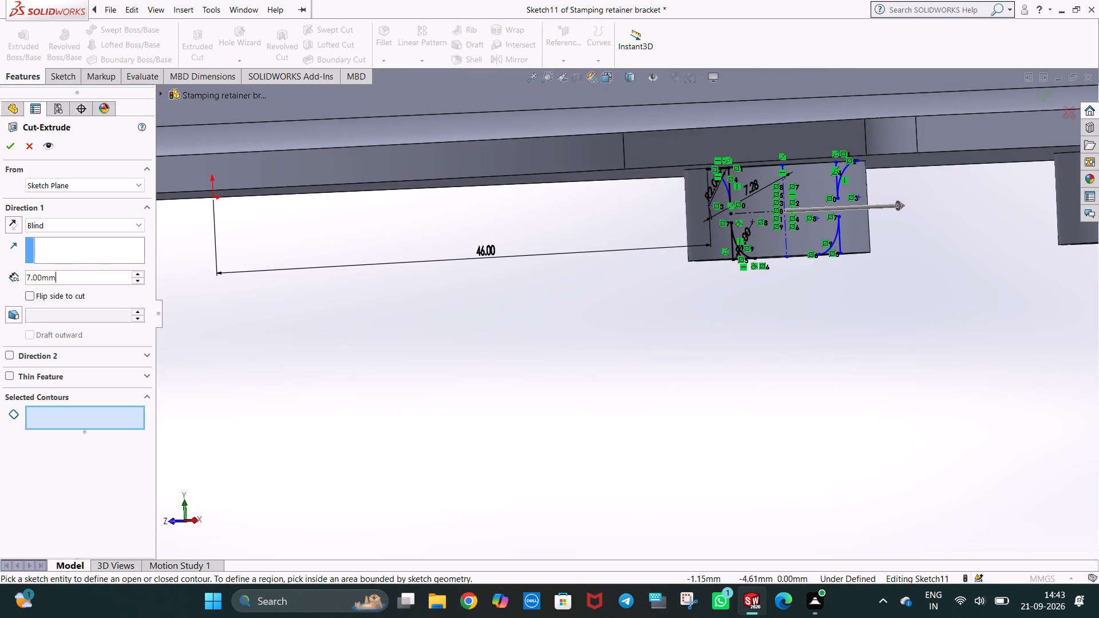
drag(61, 276, 23, 279)
text(200)
key(Return)
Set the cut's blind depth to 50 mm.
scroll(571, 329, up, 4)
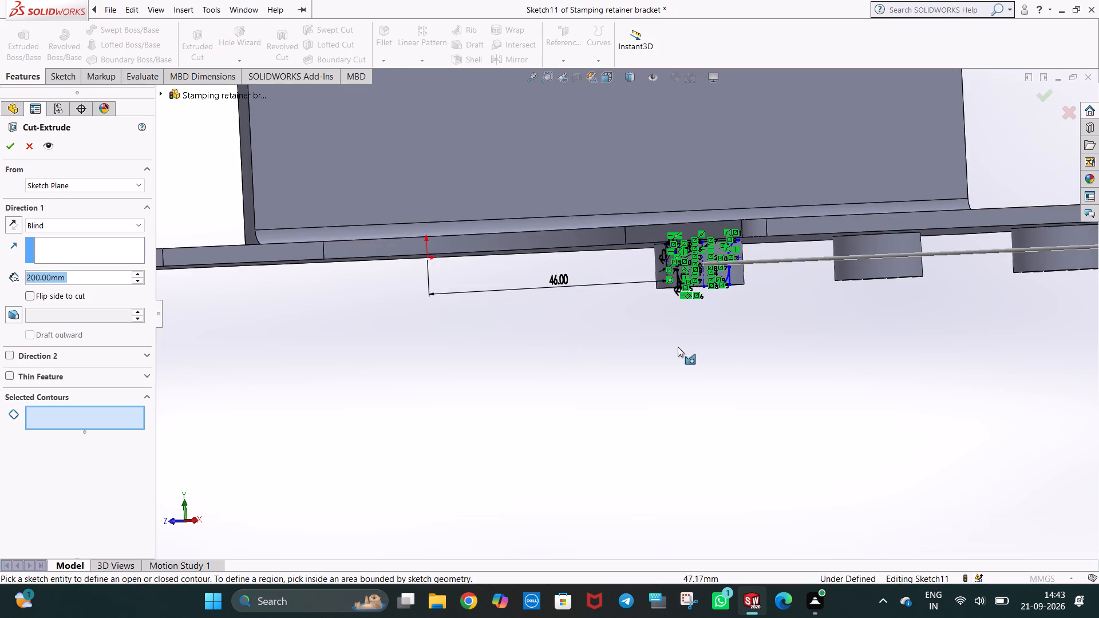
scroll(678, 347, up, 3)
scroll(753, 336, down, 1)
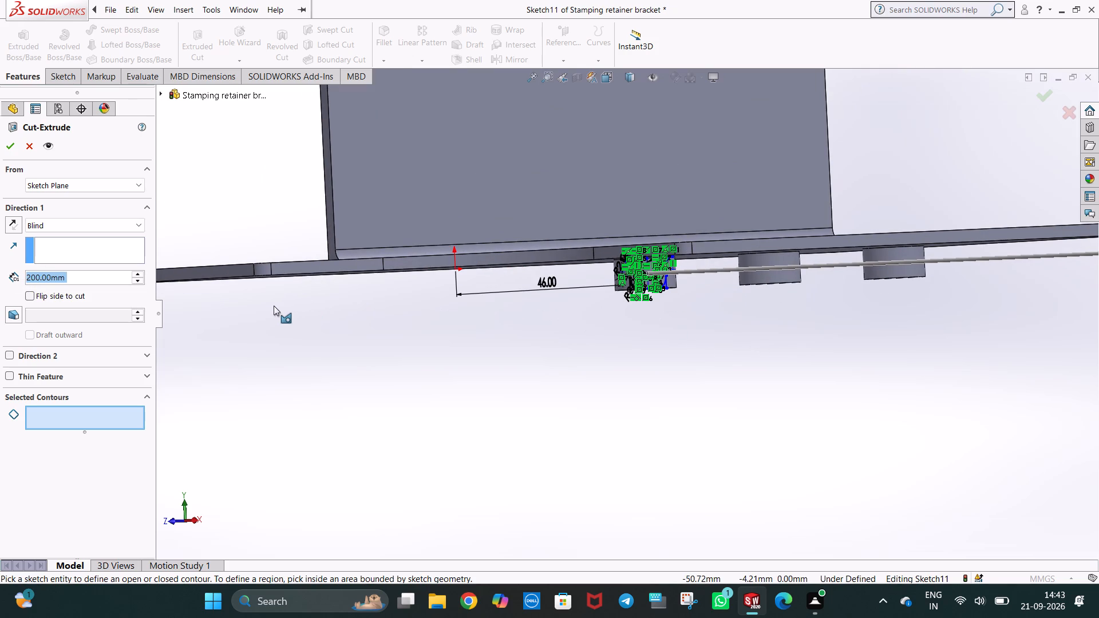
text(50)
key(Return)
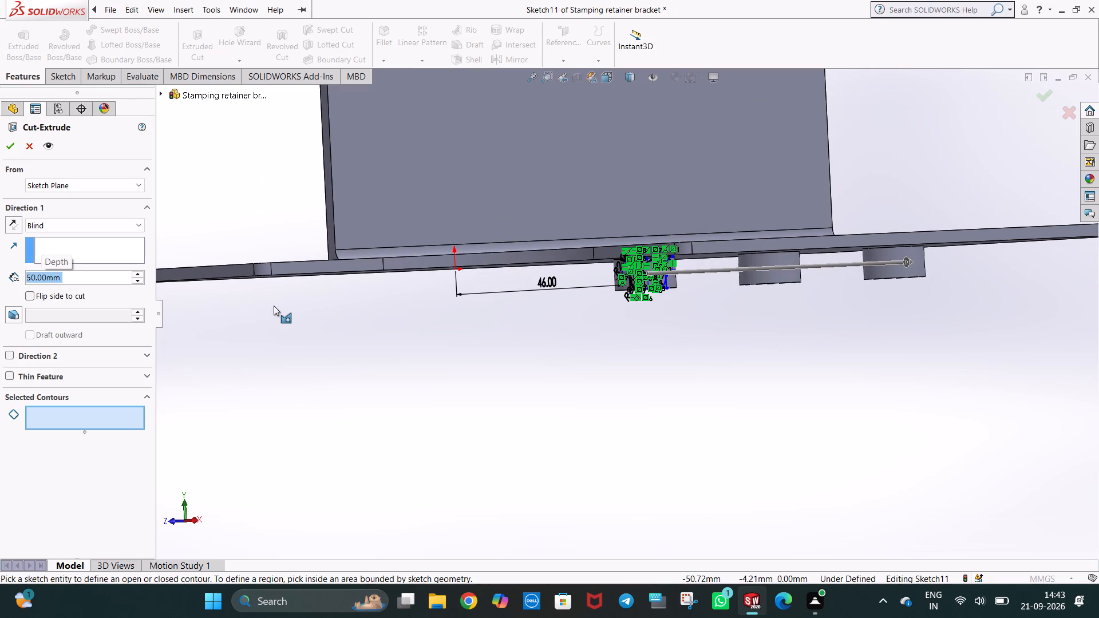
Set the cut's blind depth to 70 mm so it spans all three bosses.
middle_drag(705, 394, 685, 395)
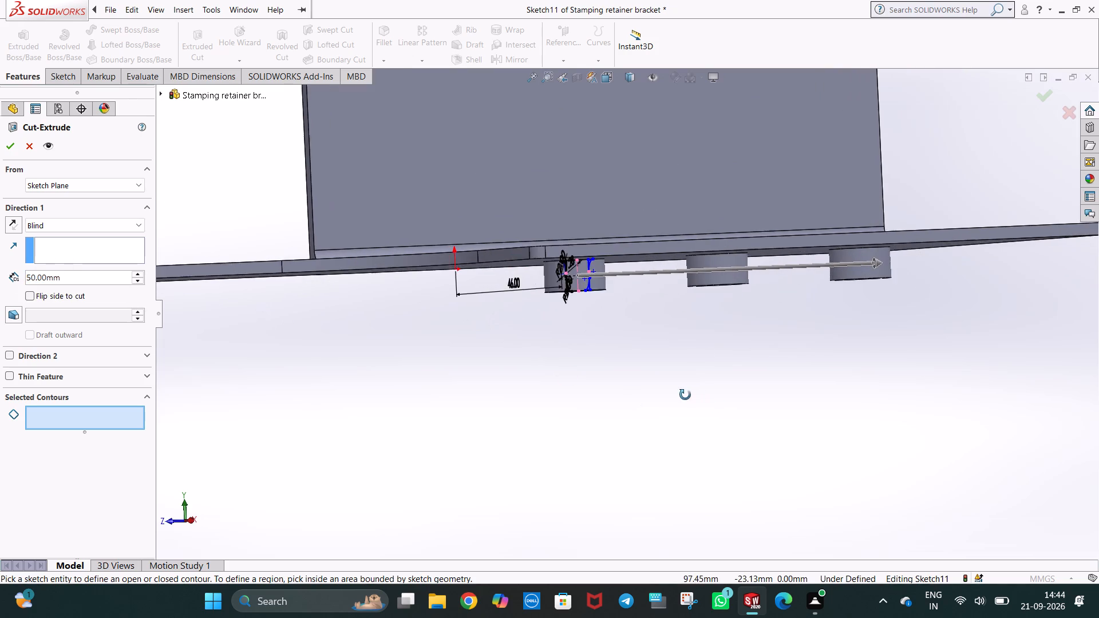
middle_drag(685, 395, 665, 403)
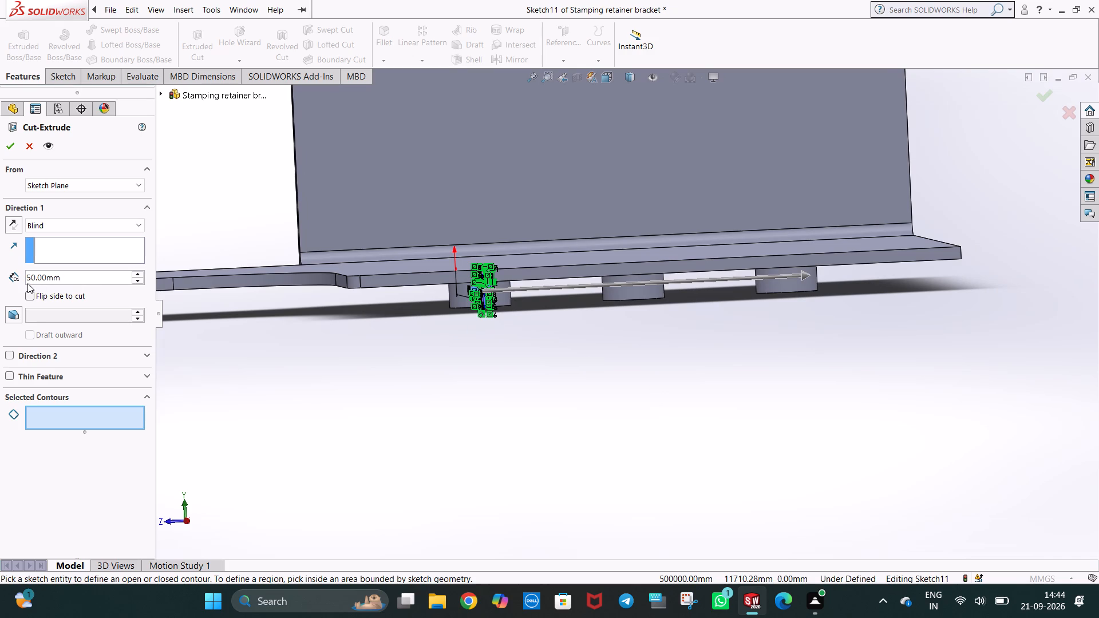
click(30, 280)
key(BackSpace)
key(7)
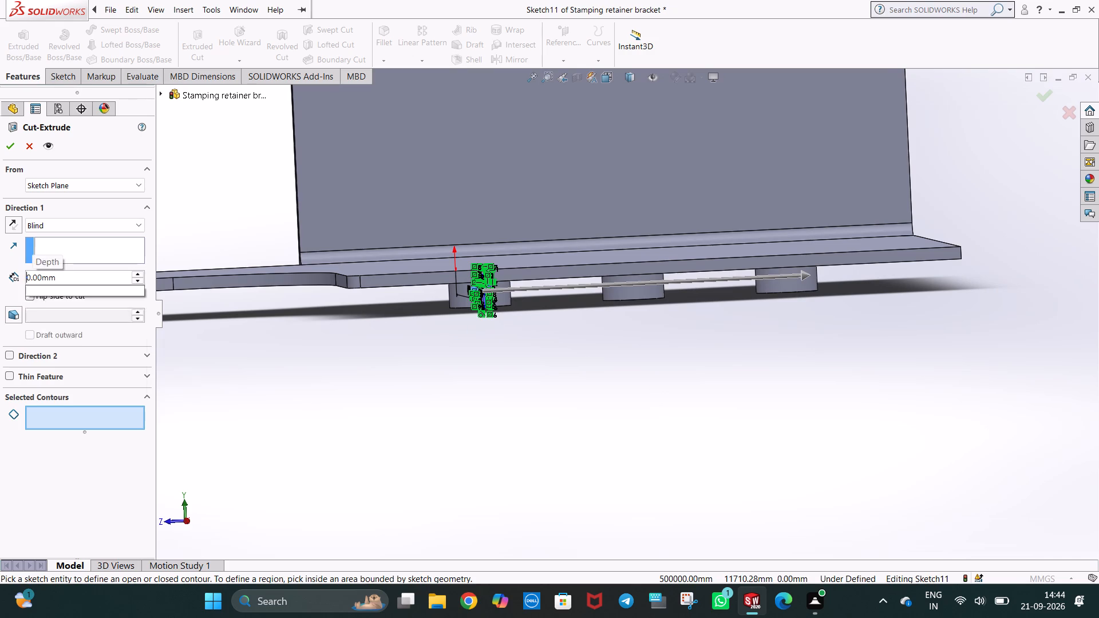
click(292, 369)
middle_drag(841, 343, 823, 346)
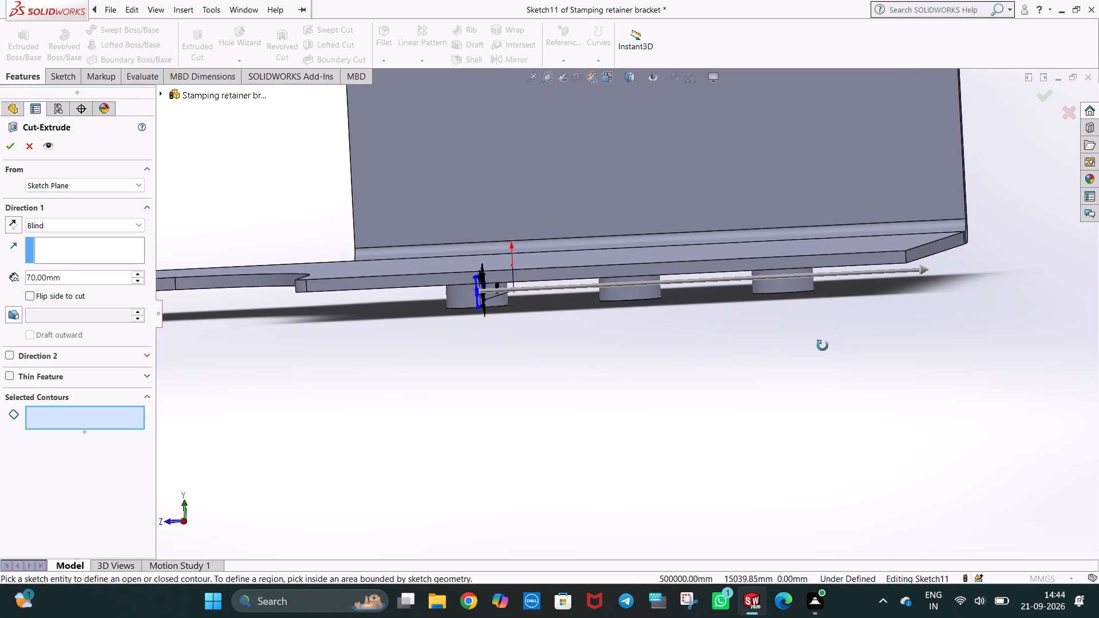
middle_drag(823, 346, 976, 332)
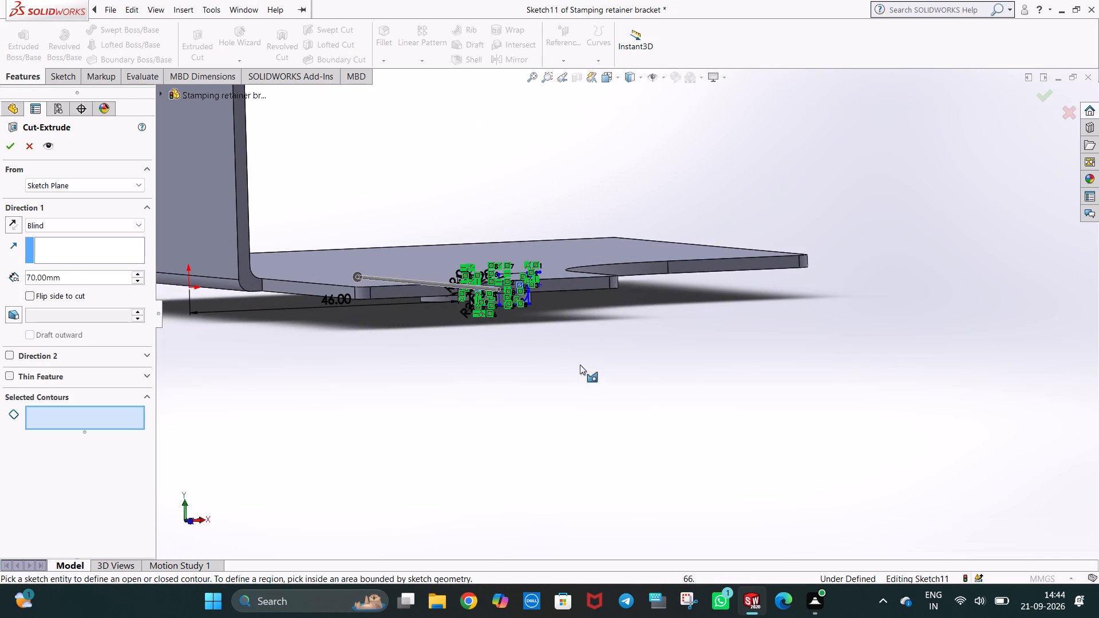
Select four cut contours: both regions between the upper fillet arcs and boss sides, and both regions outside the lower corner arcs.
scroll(579, 363, down, 3)
middle_drag(584, 311, 549, 303)
scroll(499, 278, down, 3)
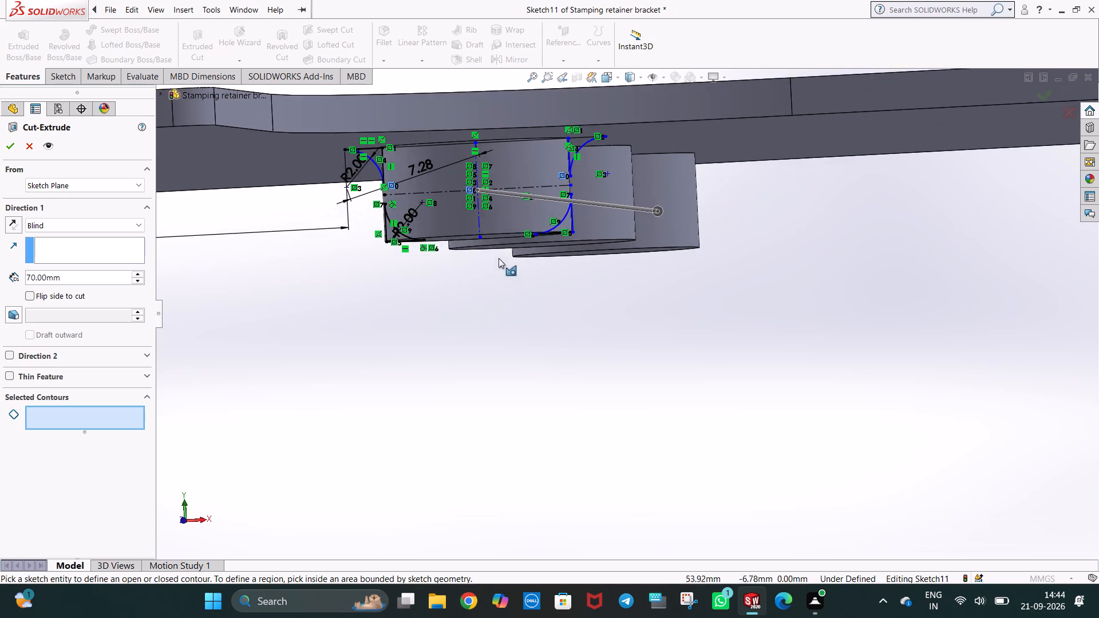
scroll(504, 193, down, 3)
click(306, 147)
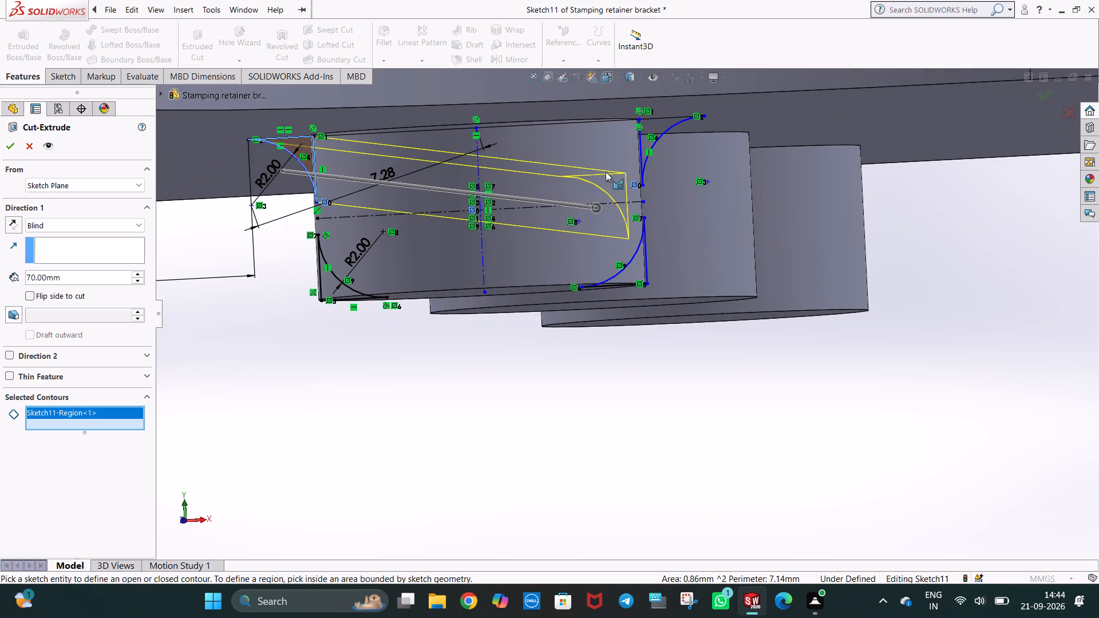
click(658, 128)
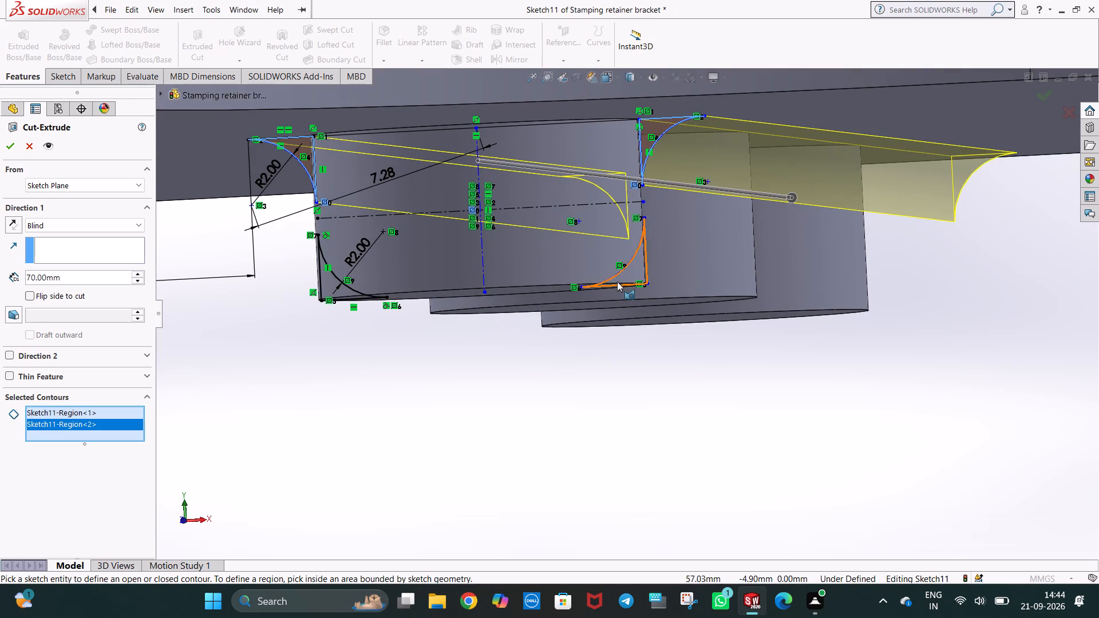
click(622, 278)
click(341, 291)
Check the cut preview from the front and along the three bosses, and accept the extruded cut.
middle_drag(550, 365, 562, 373)
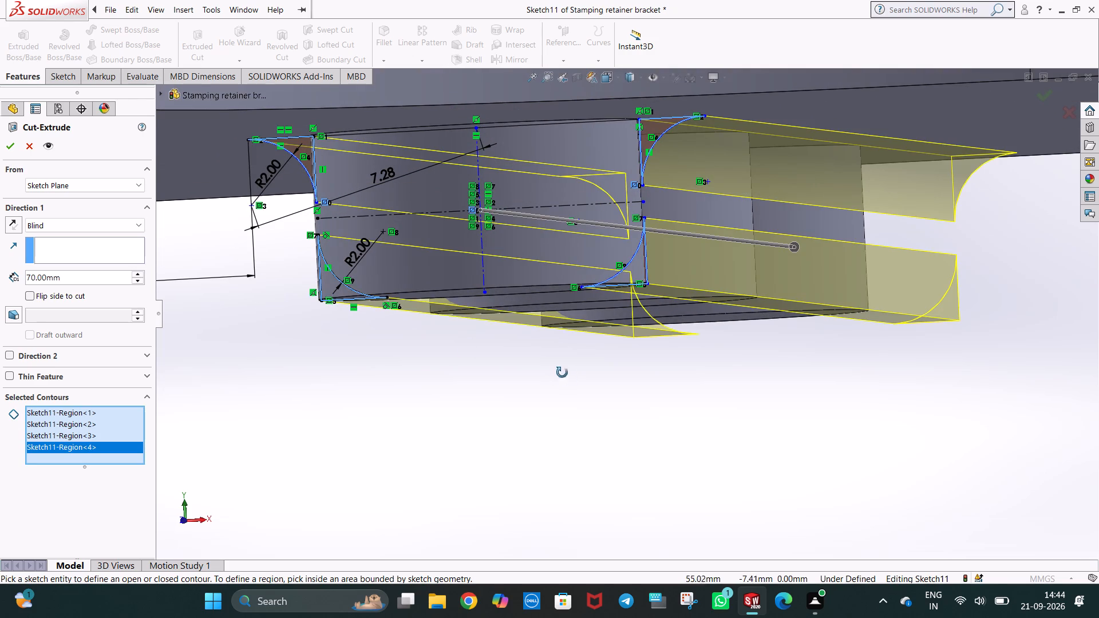
middle_drag(562, 373, 603, 395)
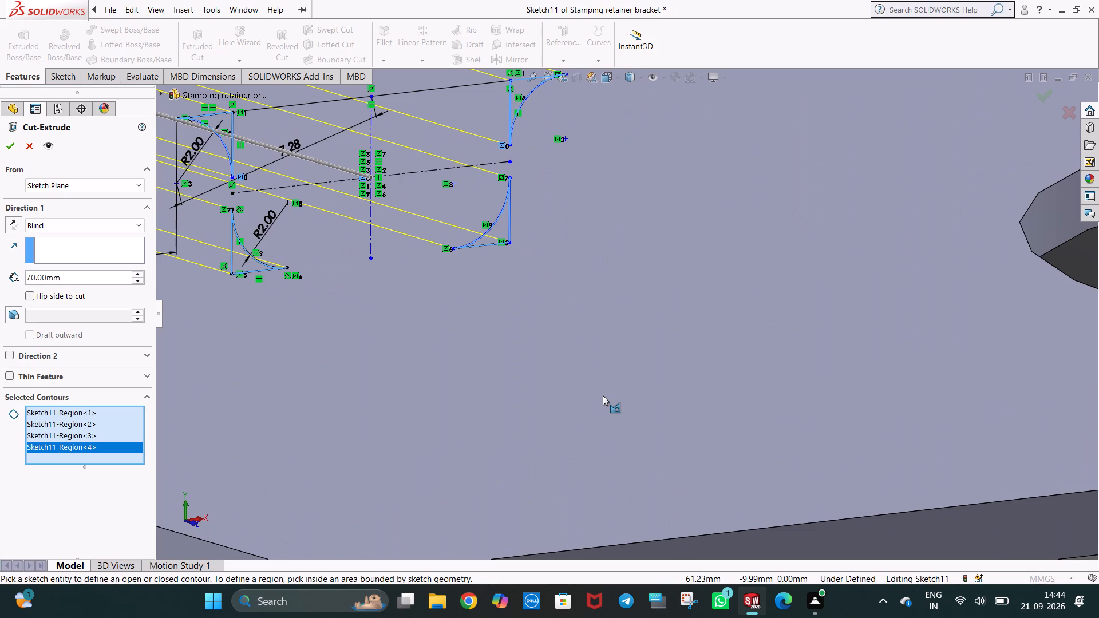
key(ctrl+1)
scroll(675, 516, down, 3)
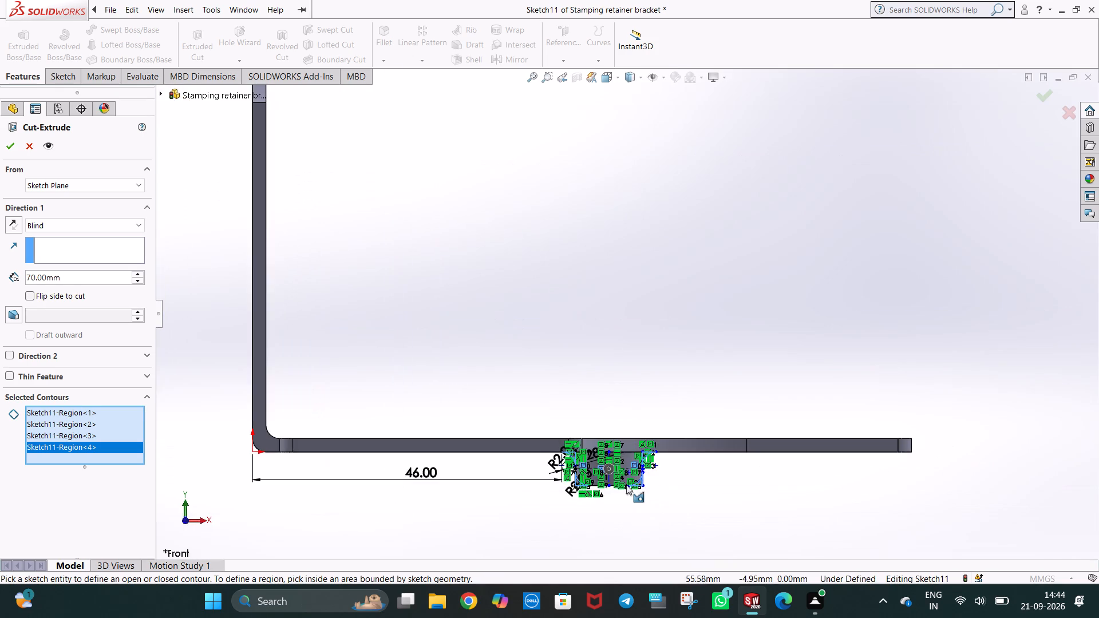
scroll(626, 485, down, 8)
scroll(620, 375, down, 2)
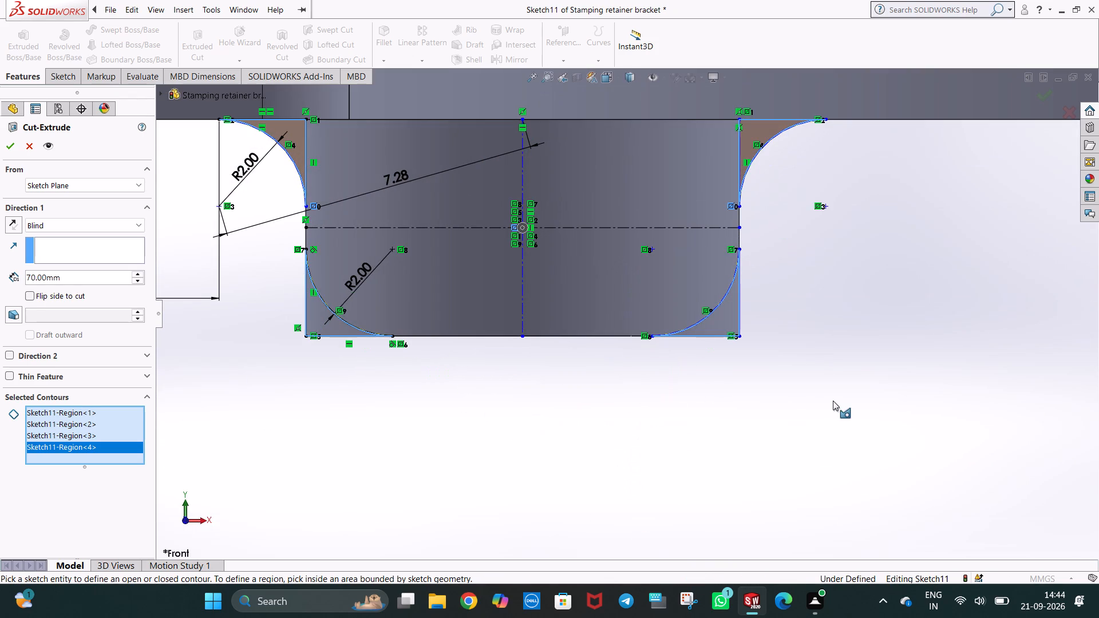
middle_drag(833, 401, 790, 408)
scroll(790, 408, up, 3)
middle_drag(894, 398, 875, 397)
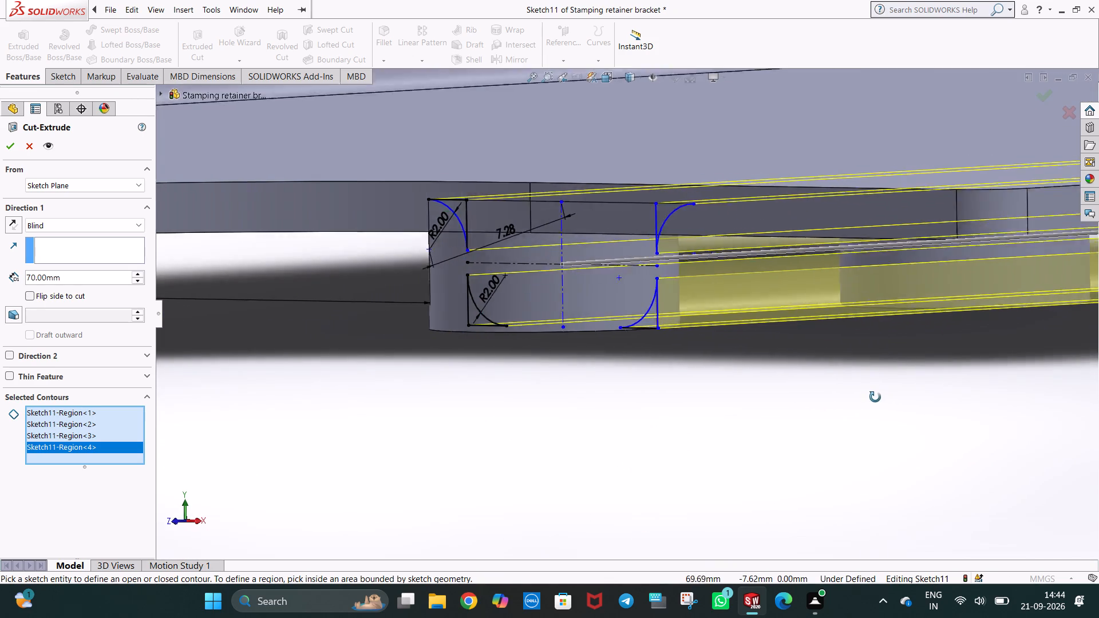
middle_drag(875, 397, 811, 398)
scroll(811, 397, up, 9)
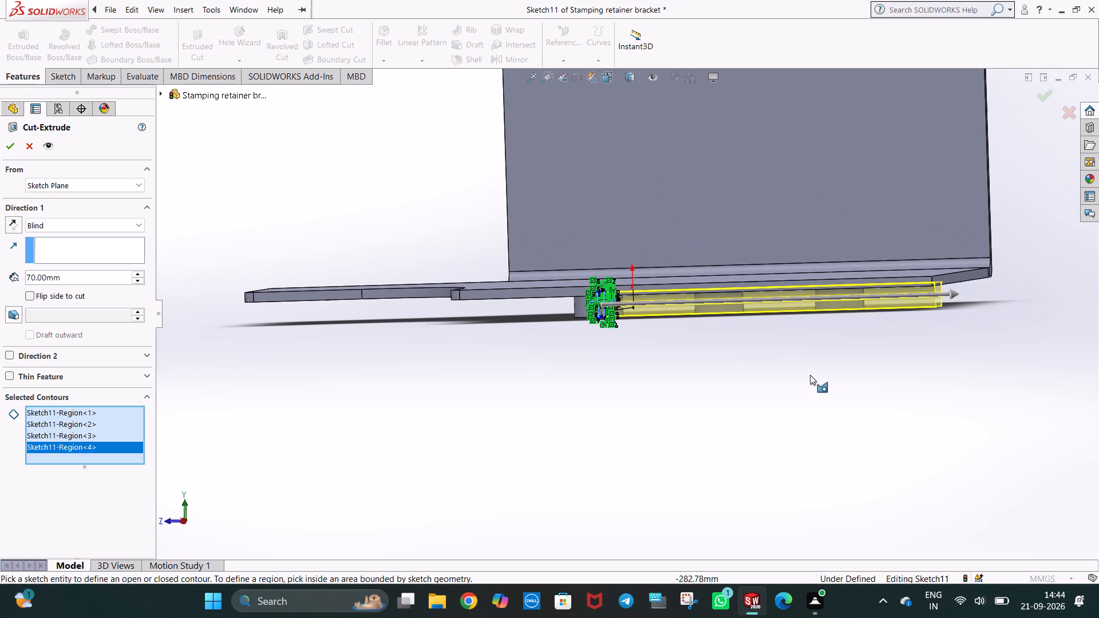
click(6, 148)
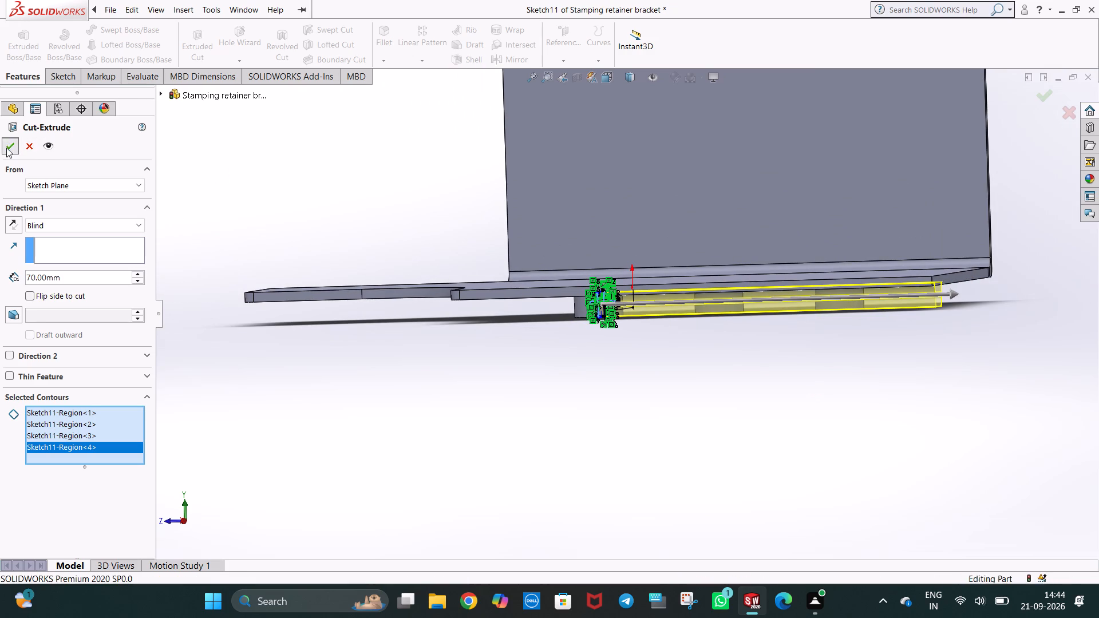
Examine the cut's effect on the three bosses from the front and from beneath the bracket's base flange.
key(ctrl+1)
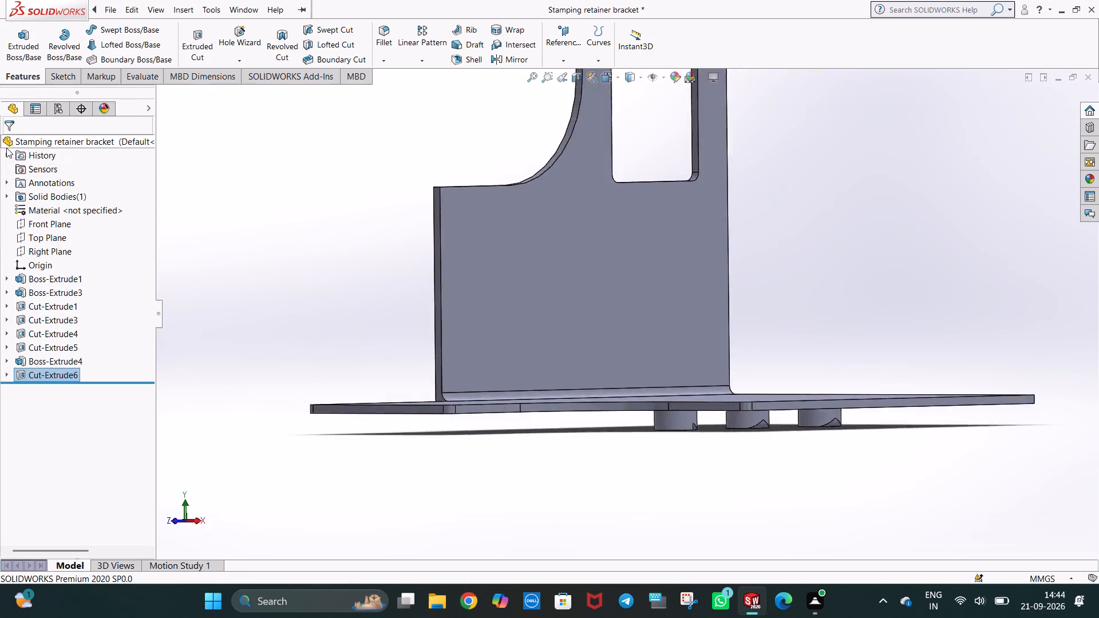
scroll(640, 308, up, 3)
scroll(626, 342, down, 2)
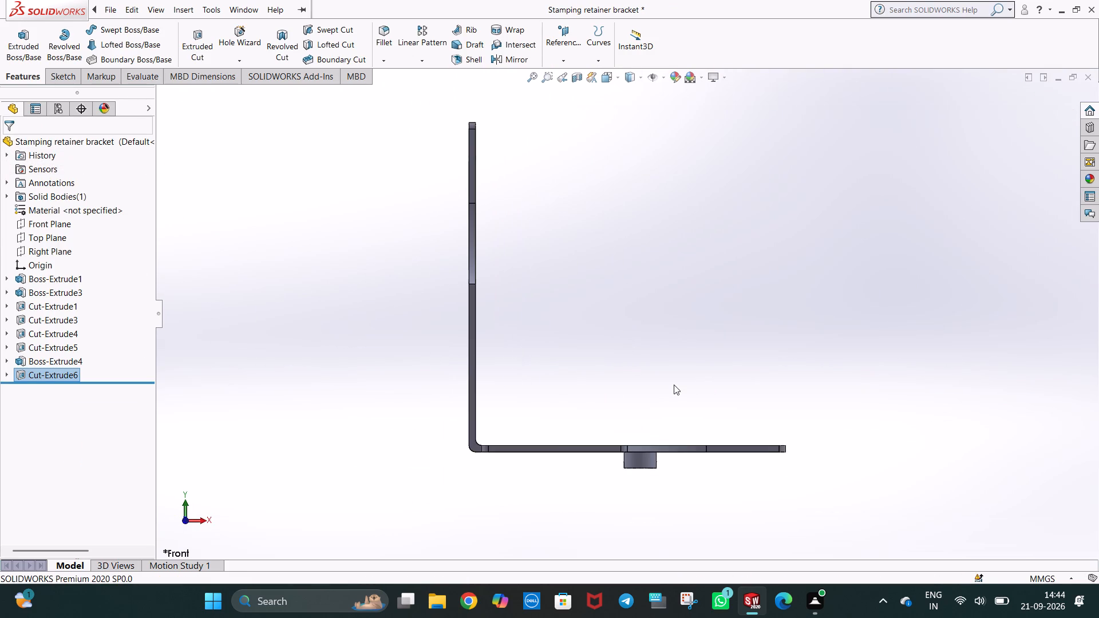
middle_drag(677, 385, 577, 297)
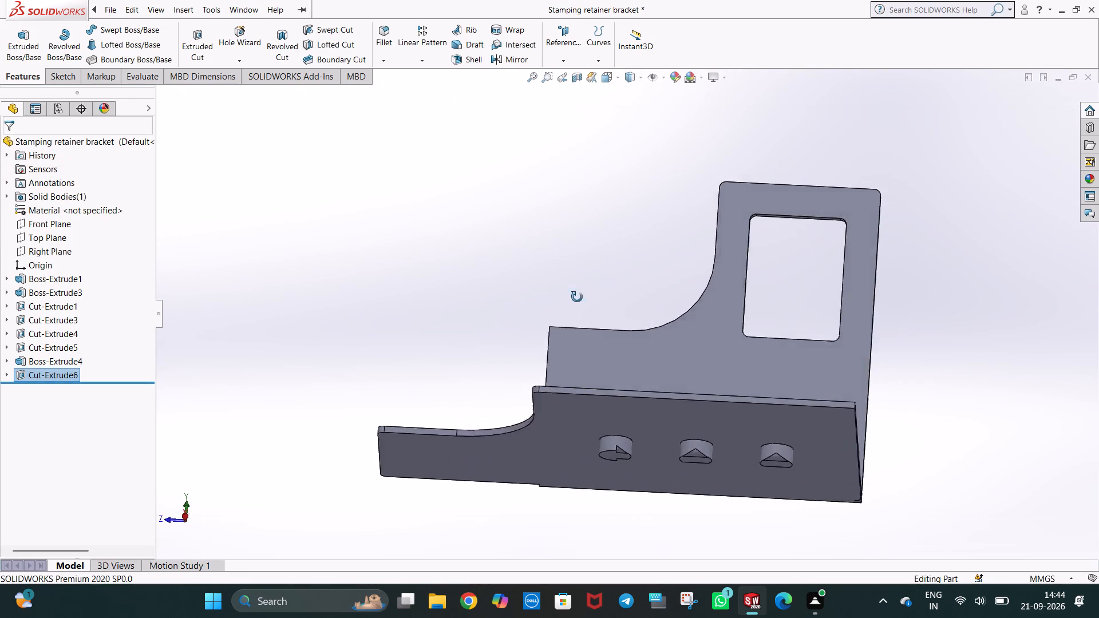
middle_drag(577, 297, 592, 191)
middle_drag(722, 389, 717, 385)
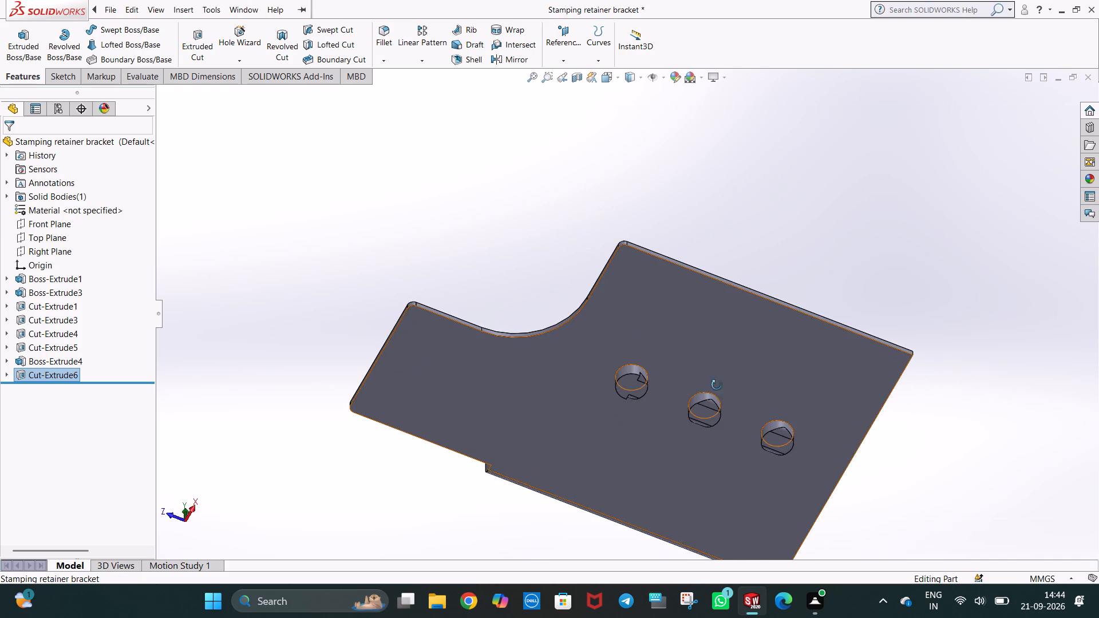
middle_drag(717, 385, 800, 263)
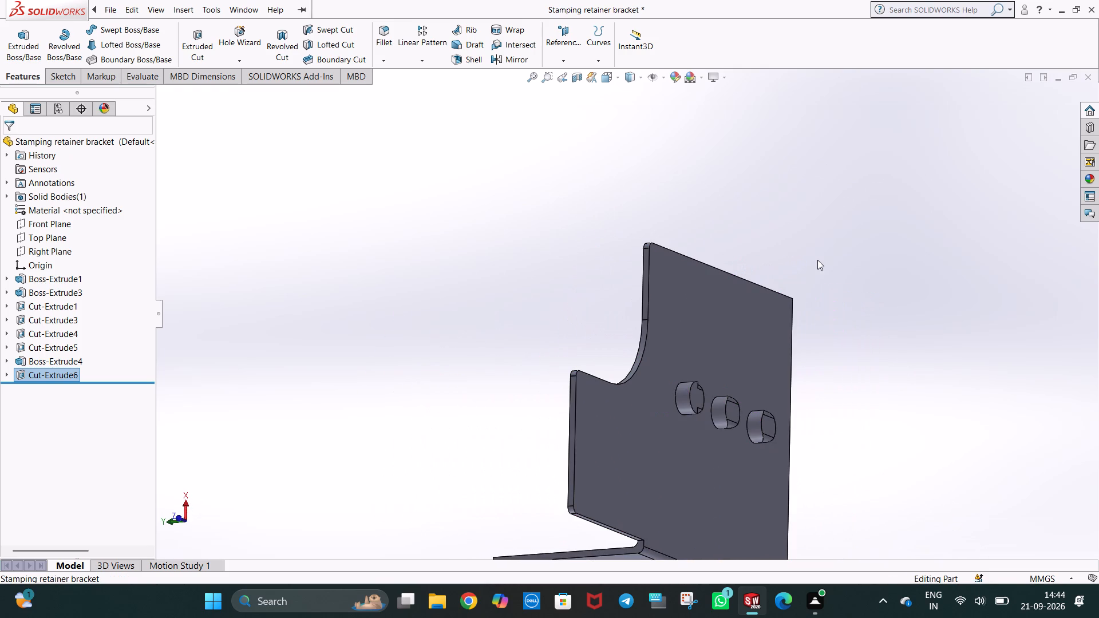
Undo the last extruded cut on the three bosses.
key(ctrl+z)
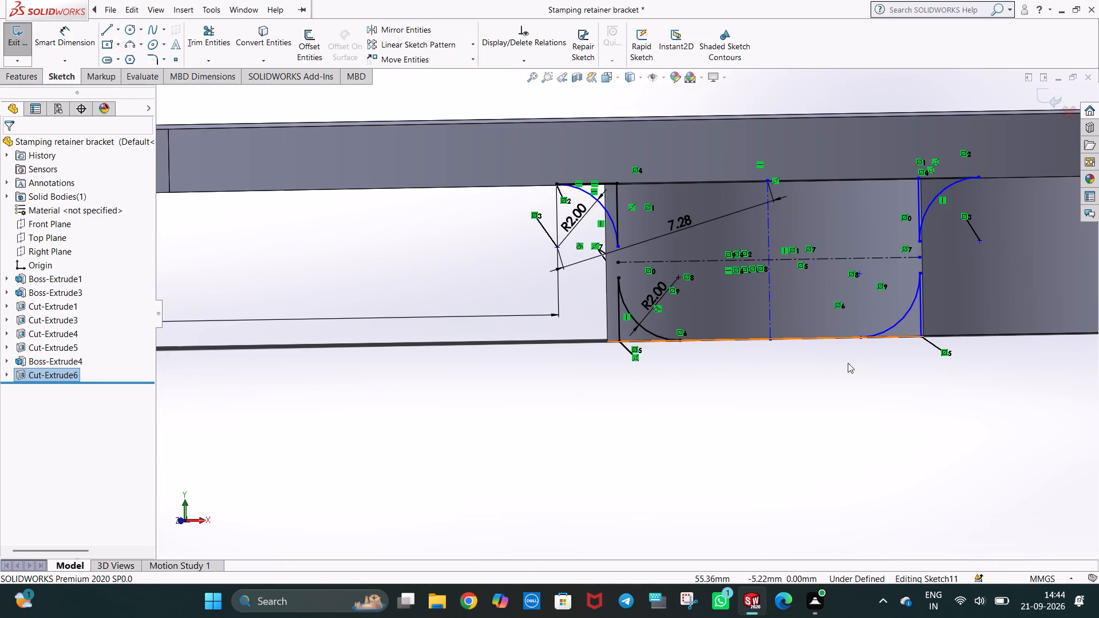
Examine the boss profile sketch from the front, including the 2 mm arcs at its upper and lower corners.
scroll(870, 402, down, 2)
scroll(912, 311, up, 1)
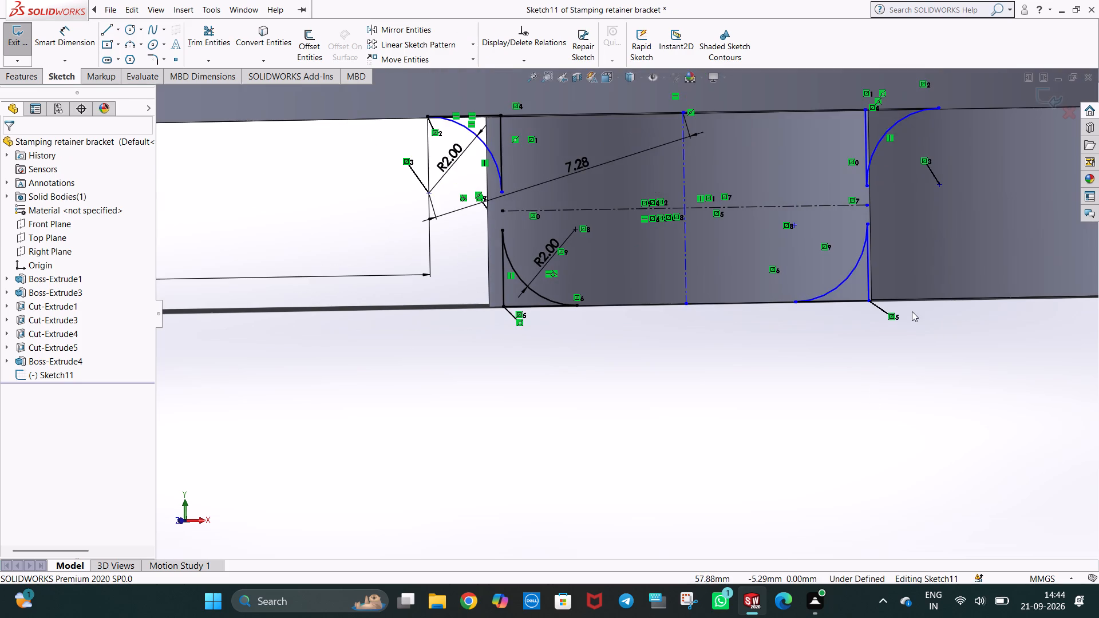
scroll(898, 343, up, 2)
middle_drag(704, 391, 710, 396)
key(ctrl+1)
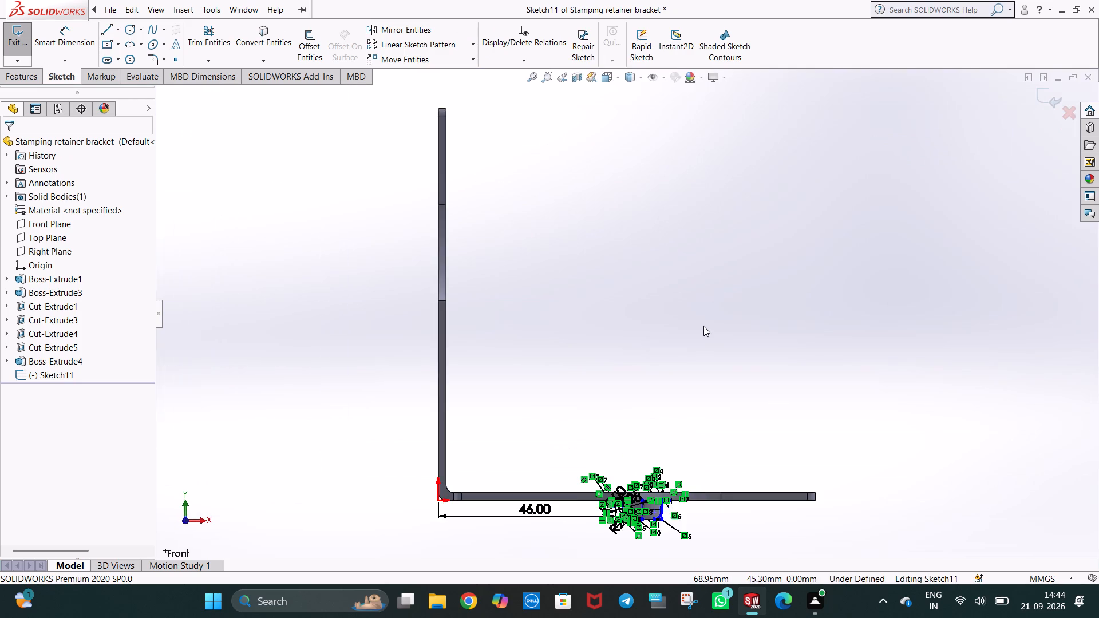
scroll(704, 482, down, 3)
scroll(562, 534, down, 6)
scroll(699, 338, down, 2)
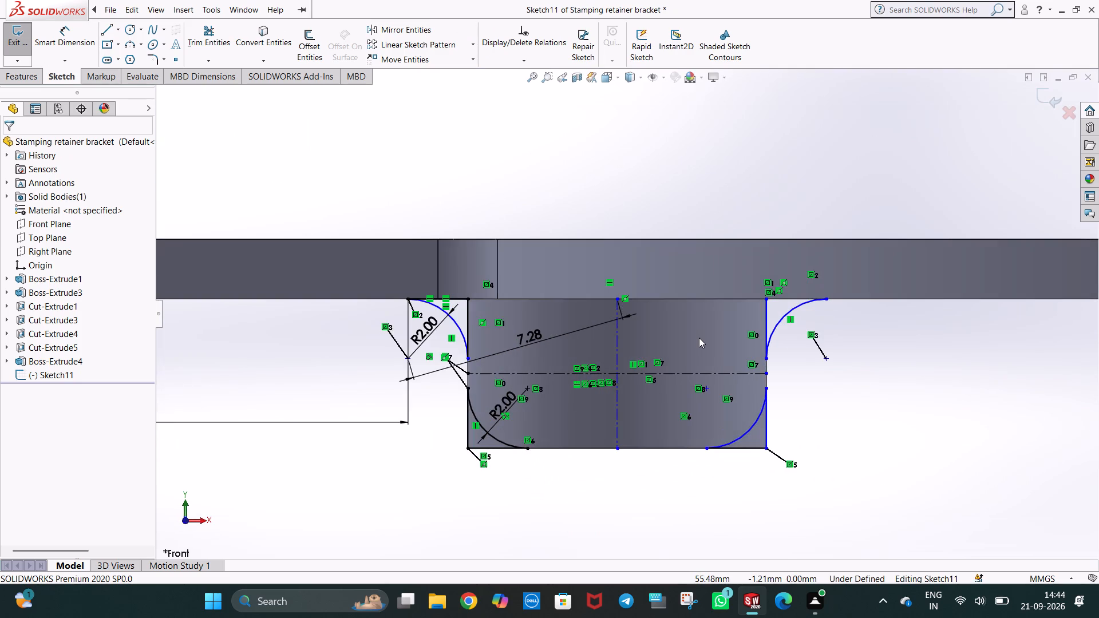
scroll(699, 338, down, 2)
click(848, 411)
scroll(843, 406, up, 2)
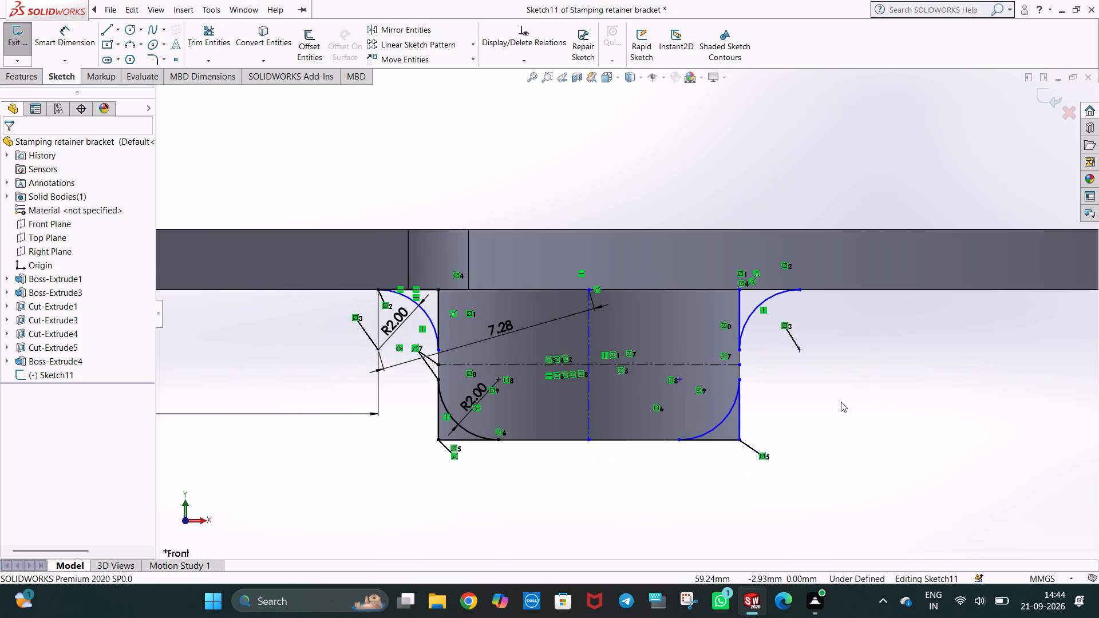
scroll(761, 401, down, 2)
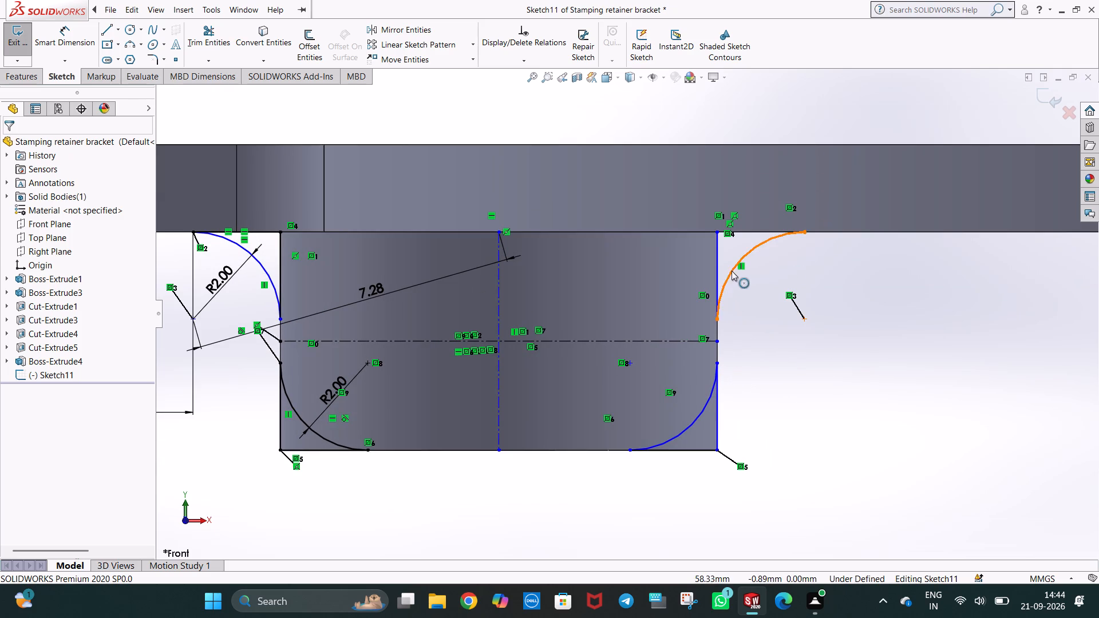
click(728, 262)
click(839, 395)
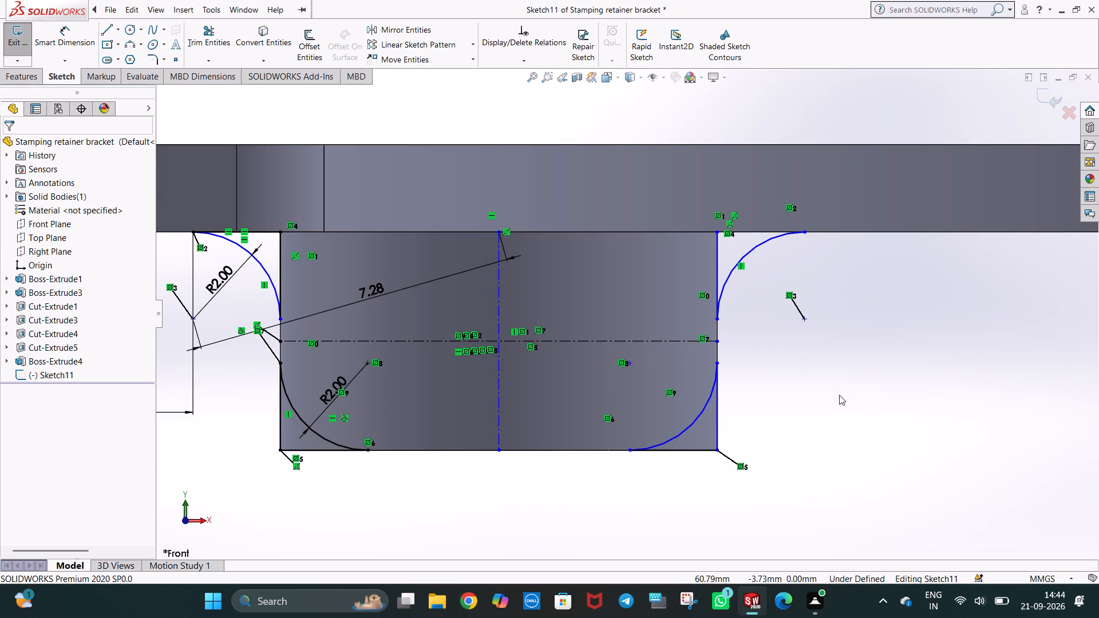
scroll(852, 379, up, 2)
middle_click(841, 376)
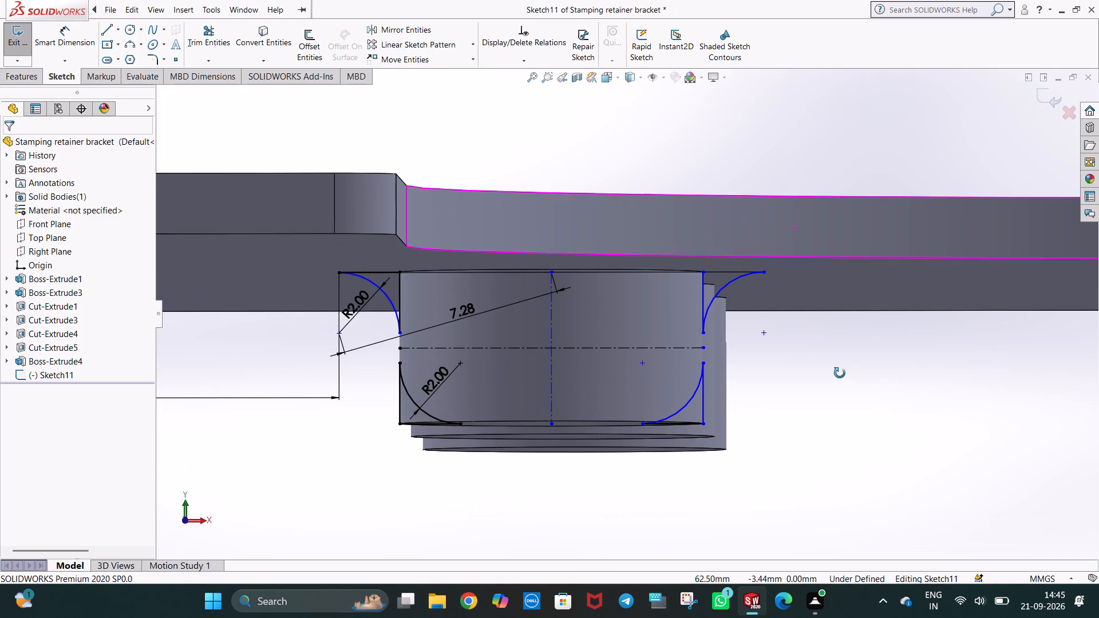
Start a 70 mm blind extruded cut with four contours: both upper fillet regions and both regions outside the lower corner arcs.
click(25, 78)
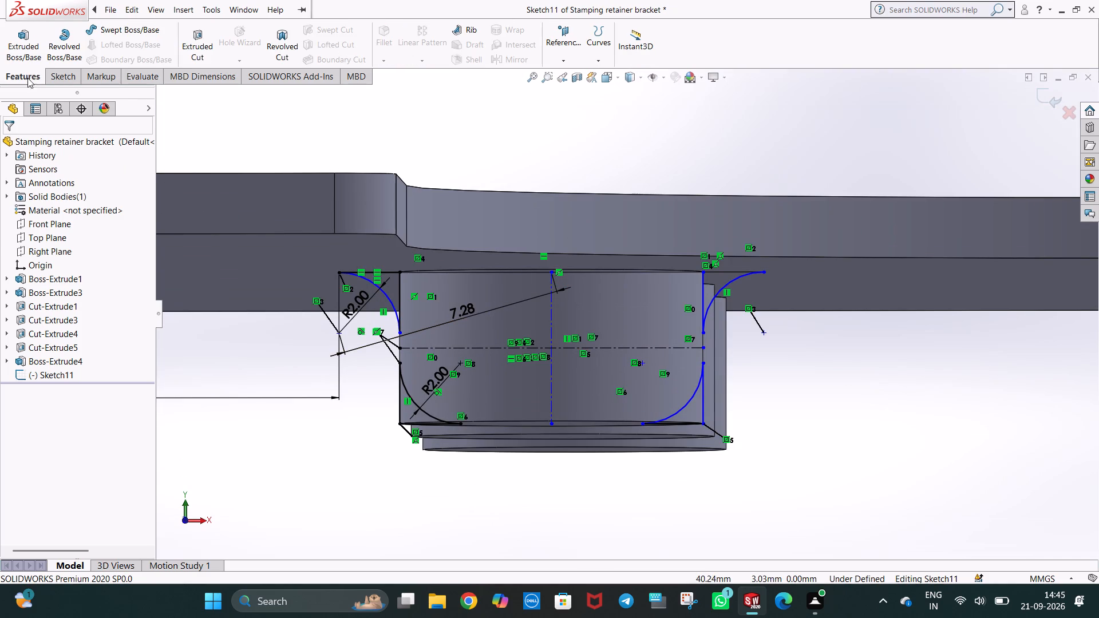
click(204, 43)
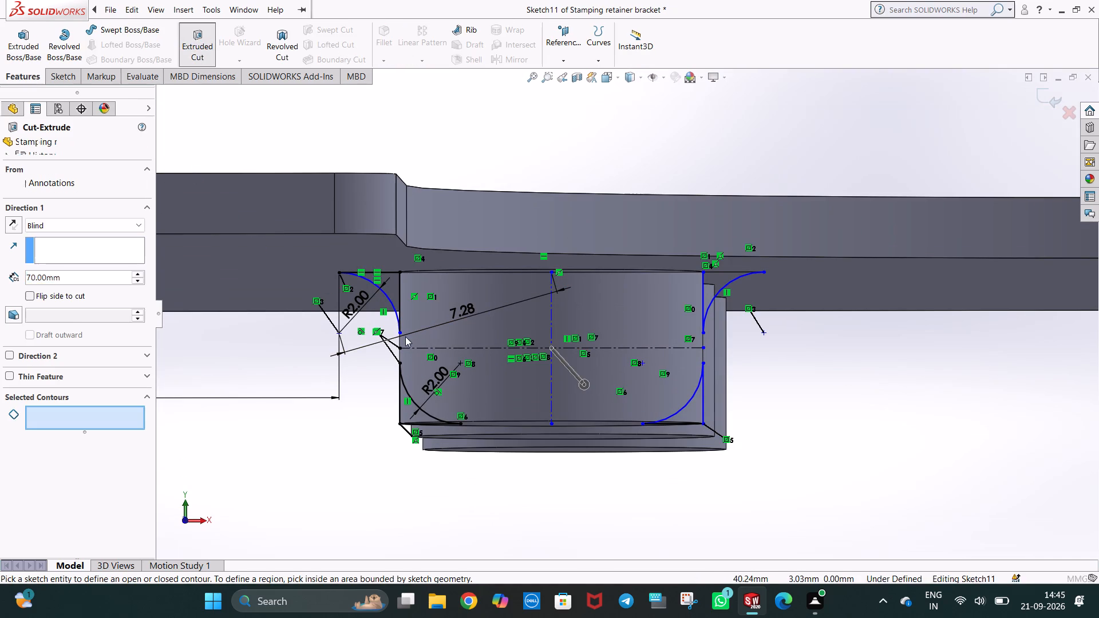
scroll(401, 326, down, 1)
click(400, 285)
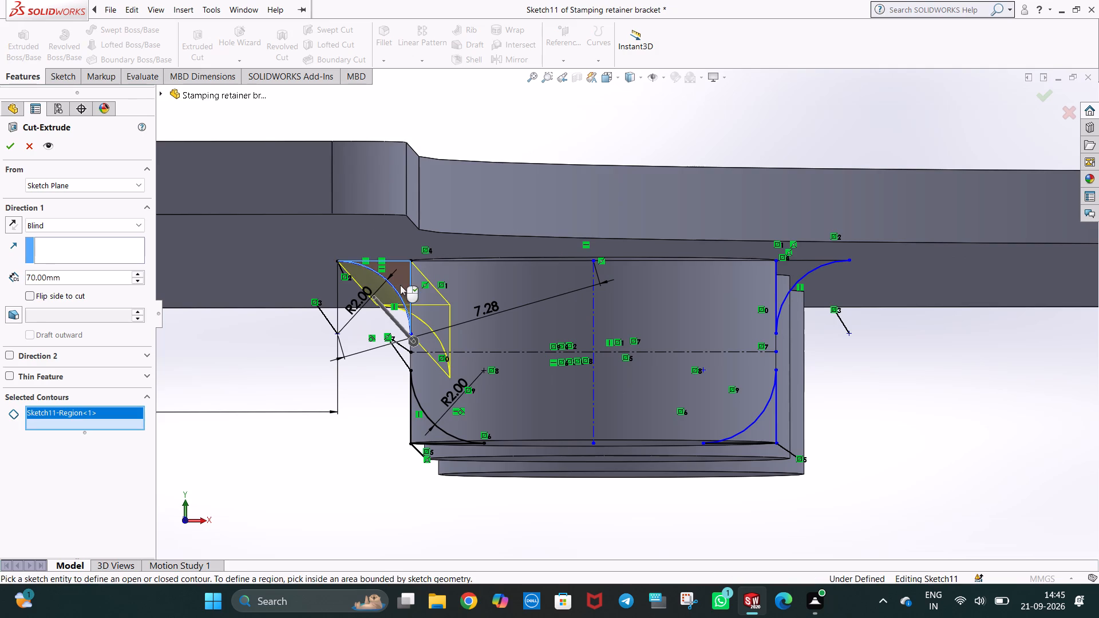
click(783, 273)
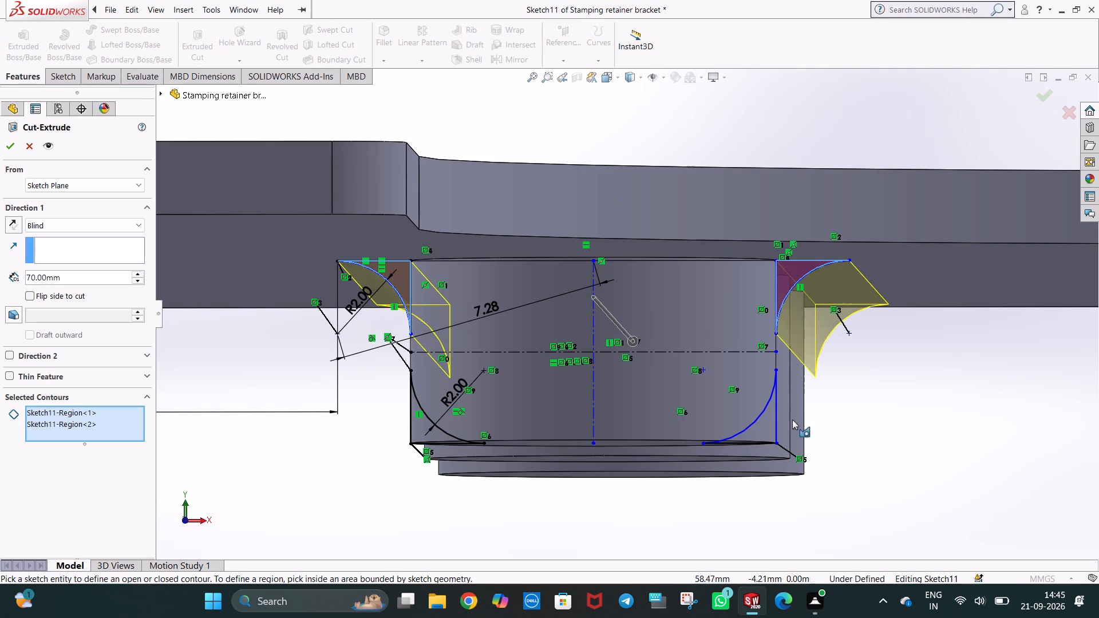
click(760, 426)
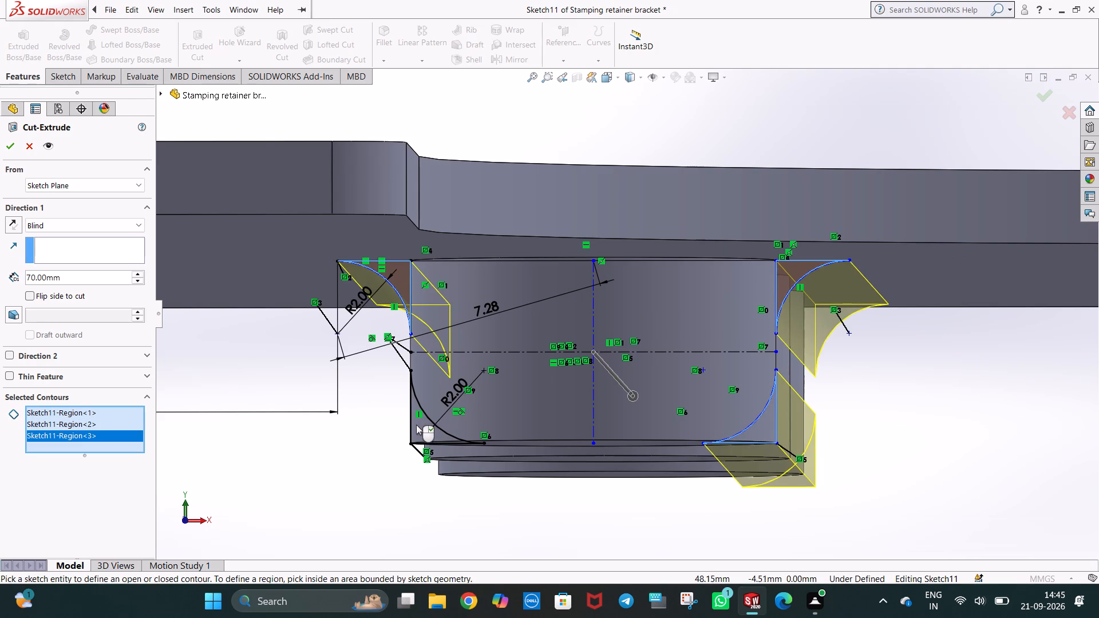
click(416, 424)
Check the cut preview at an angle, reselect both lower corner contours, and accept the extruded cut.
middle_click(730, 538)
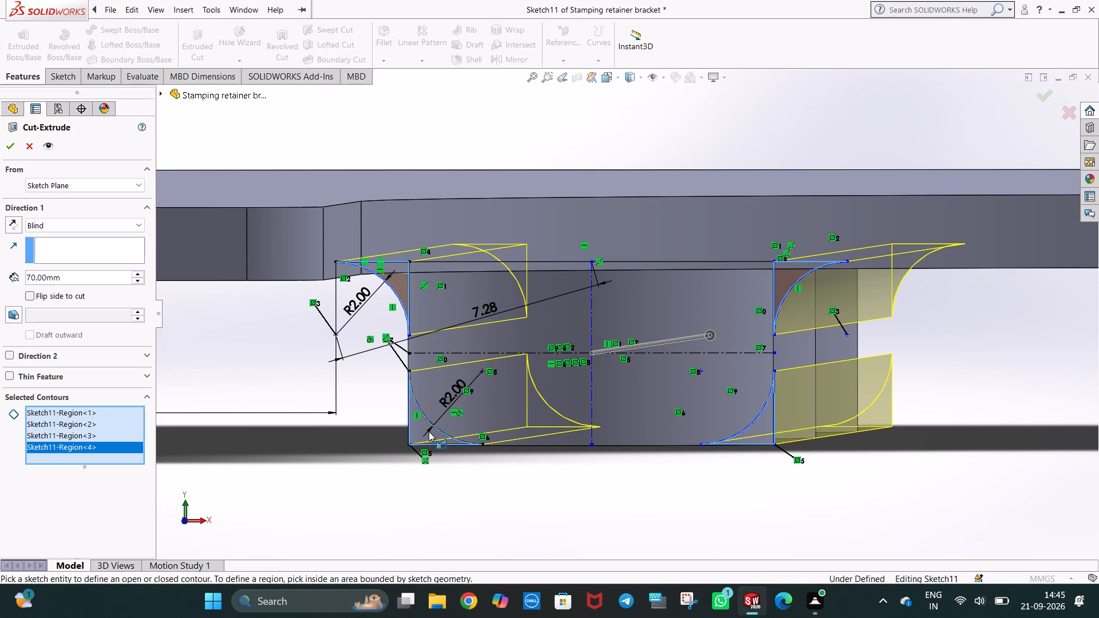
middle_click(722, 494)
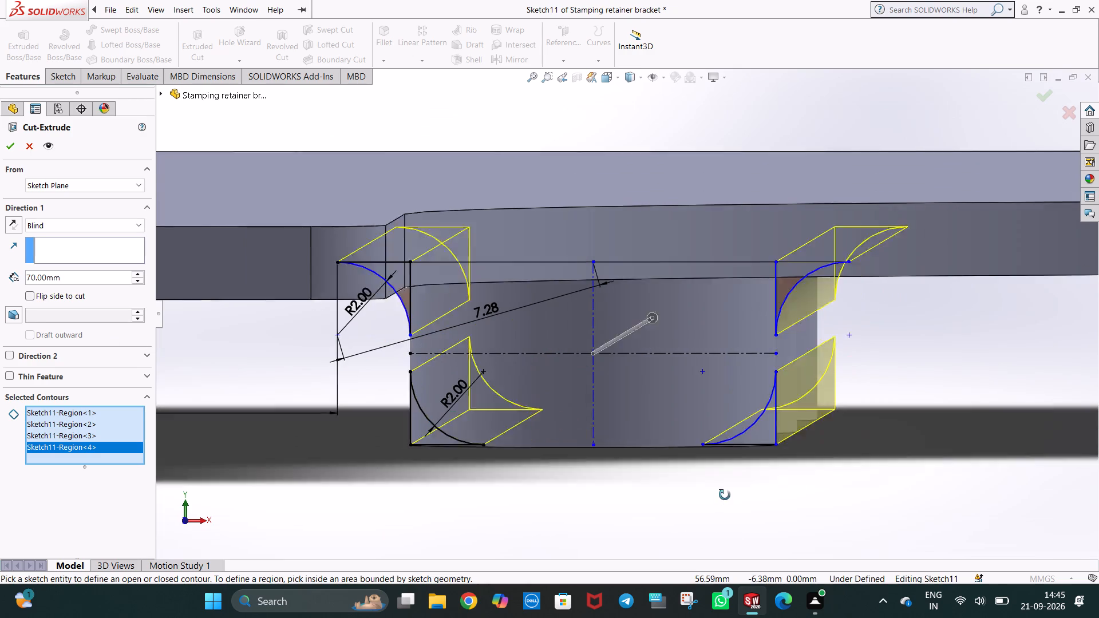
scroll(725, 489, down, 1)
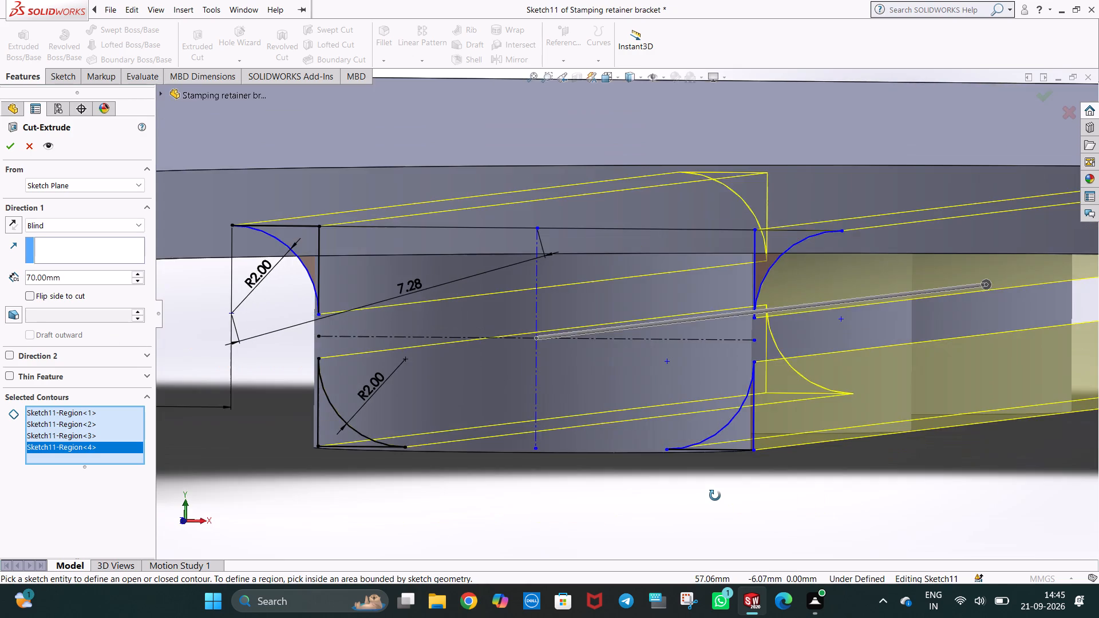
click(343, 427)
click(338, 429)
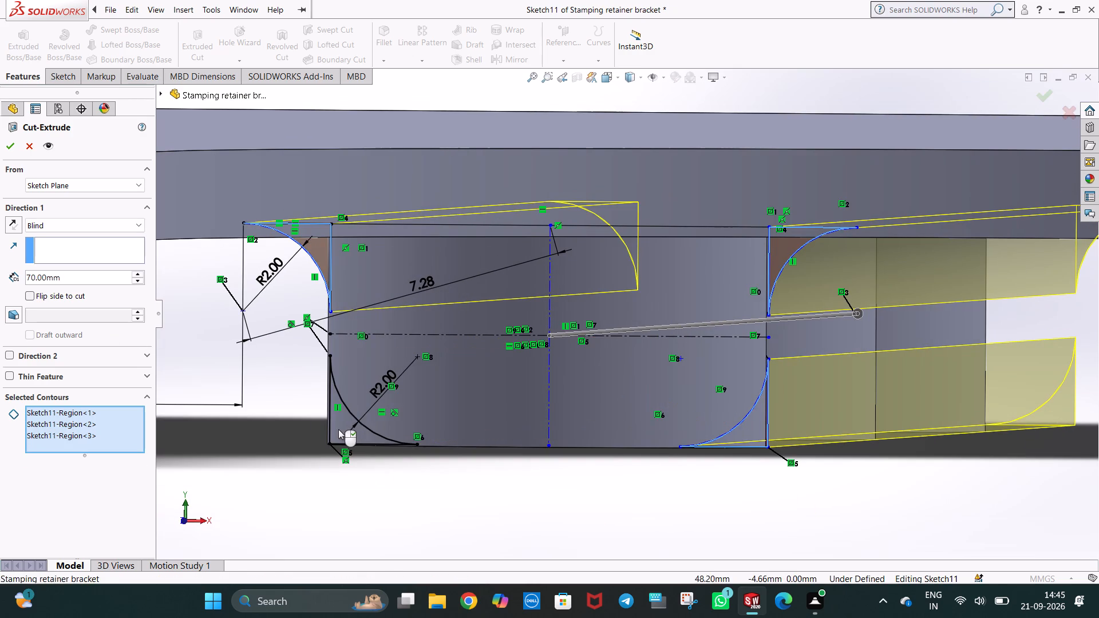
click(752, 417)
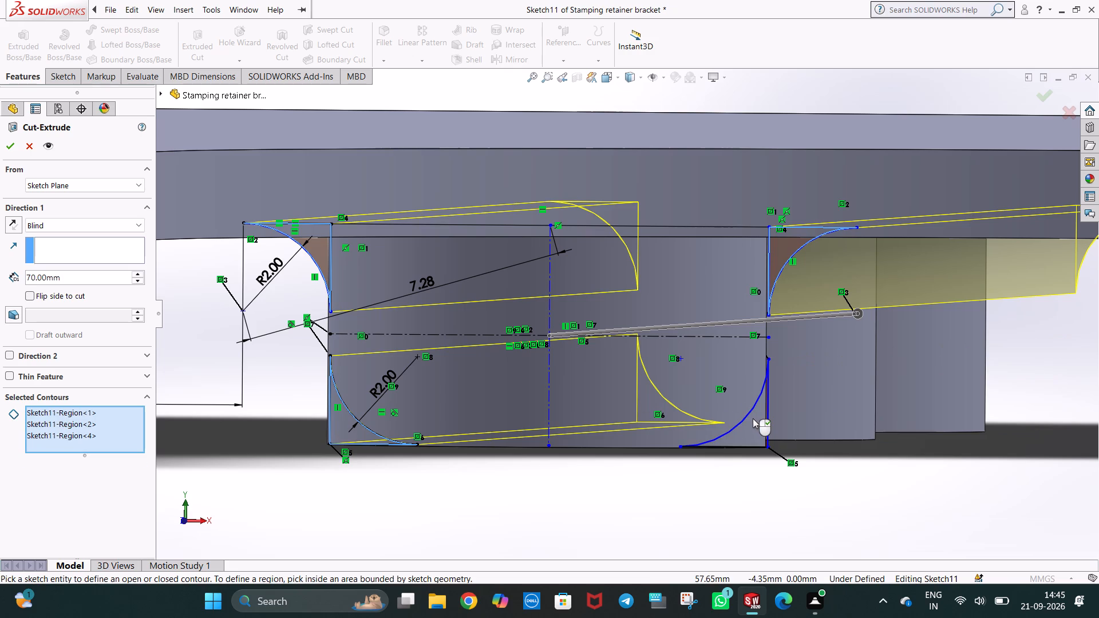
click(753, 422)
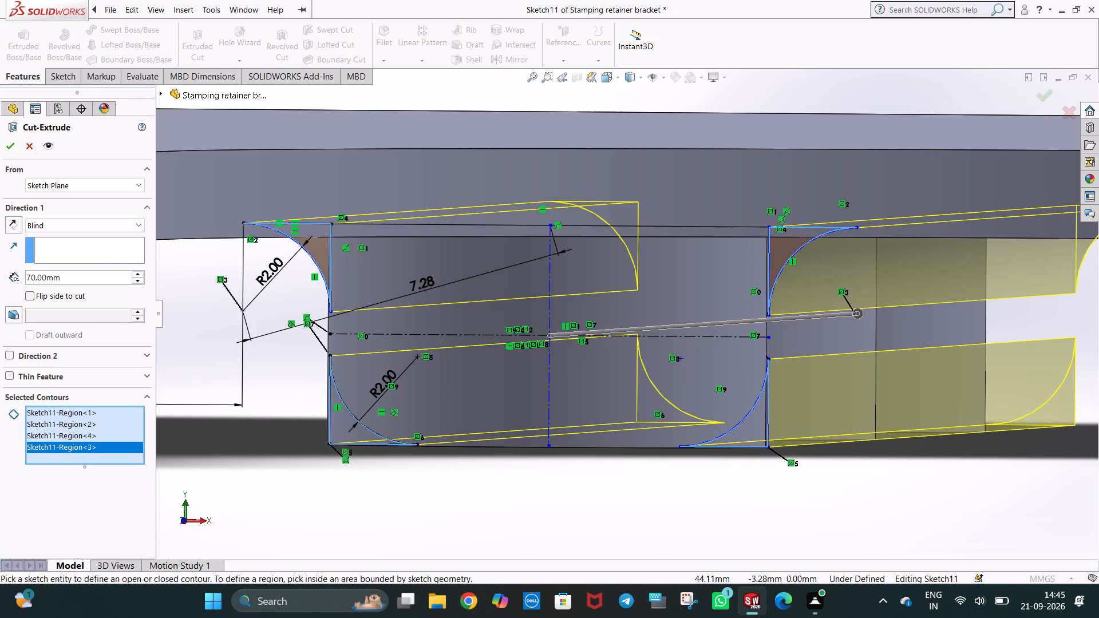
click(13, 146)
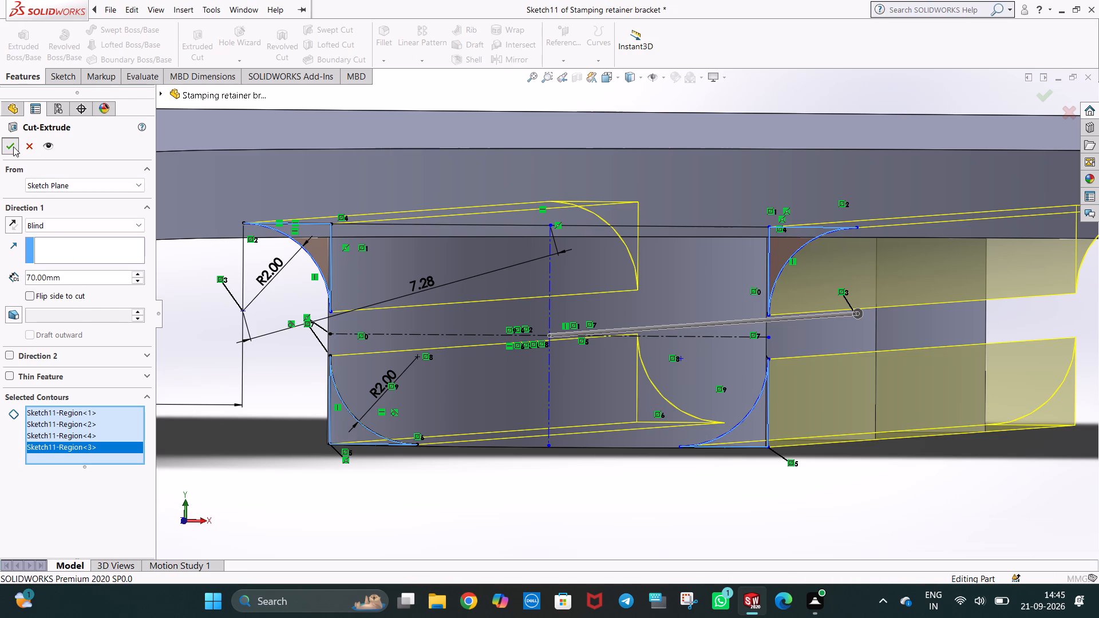
Examine the cut's effect on the profiles of the three bosses from the front and from the opposite end.
scroll(663, 511, up, 2)
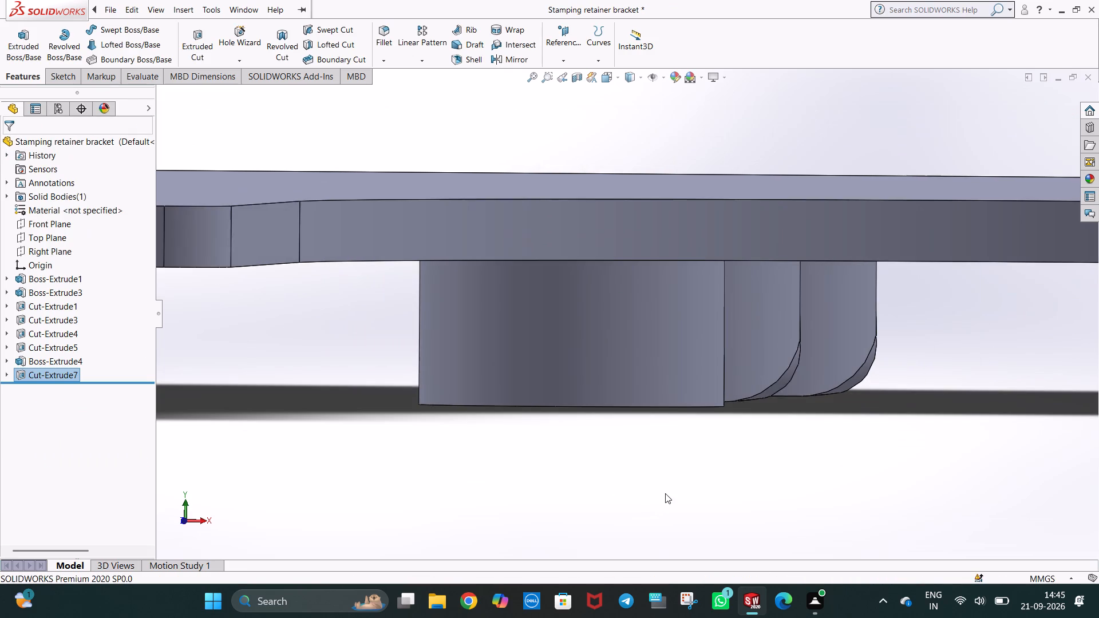
middle_click(665, 493)
middle_click(671, 489)
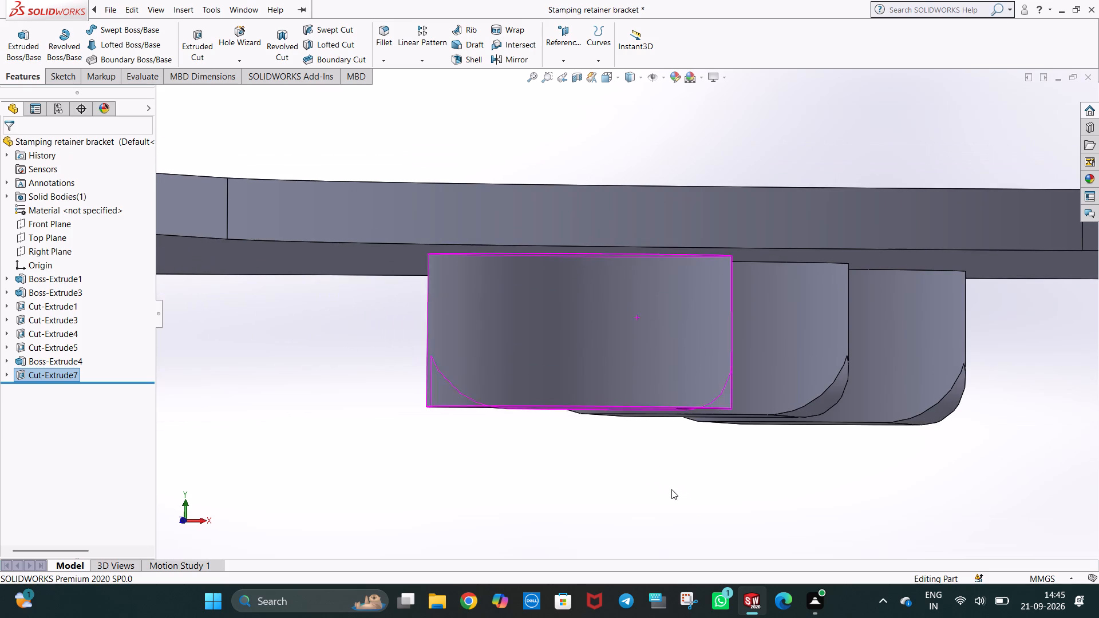
key(ctrl+1)
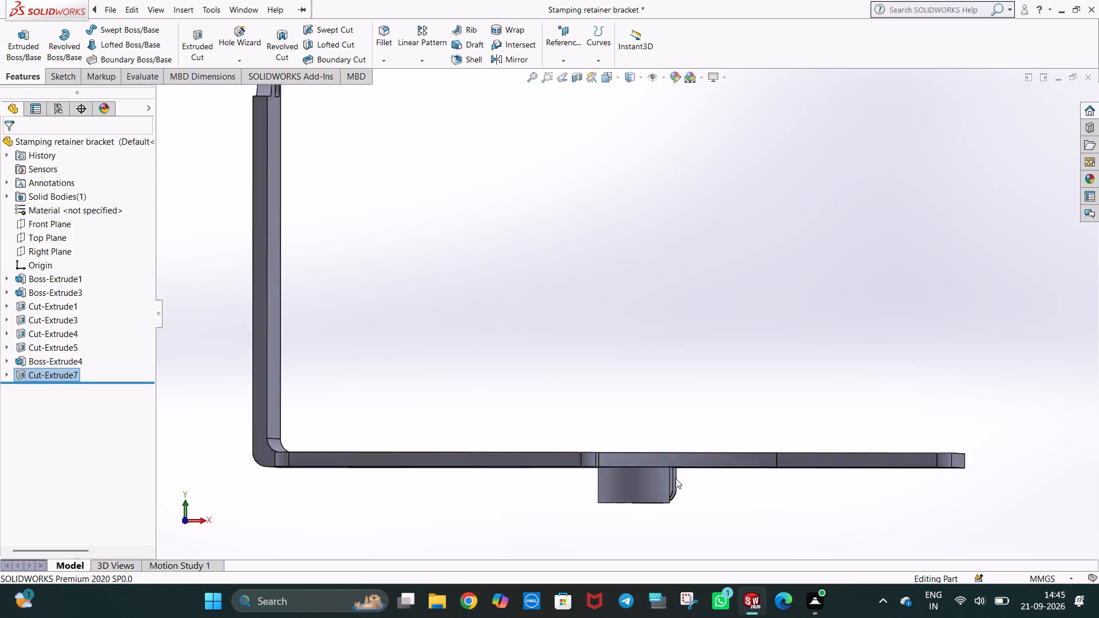
scroll(680, 492, down, 4)
middle_drag(680, 492, 654, 480)
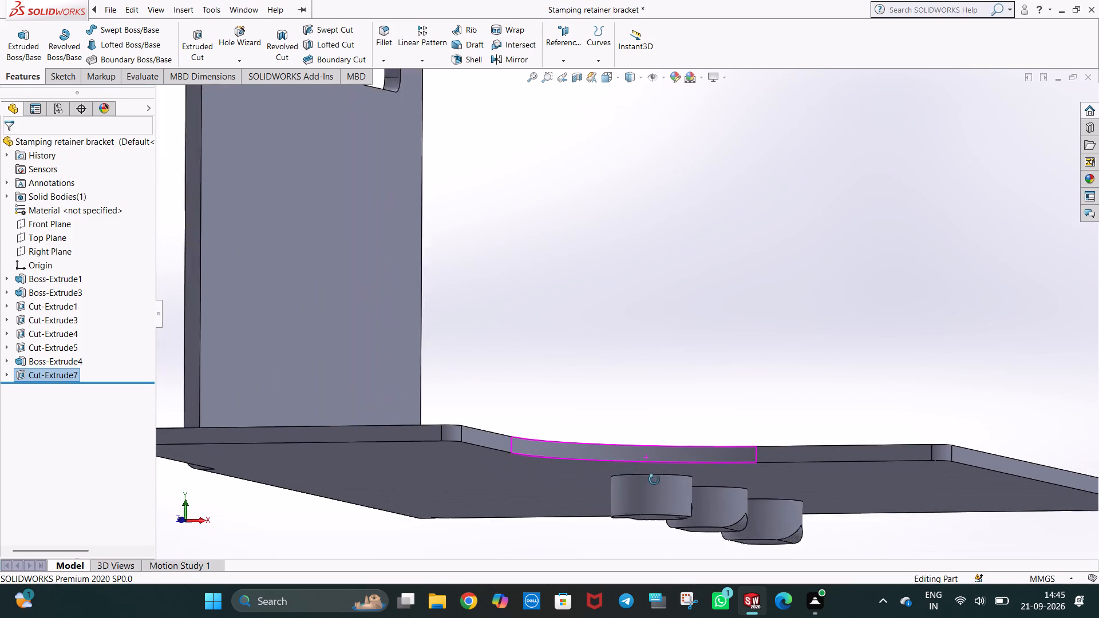
middle_drag(654, 480, 647, 480)
middle_drag(888, 515, 781, 495)
middle_drag(896, 494, 819, 478)
scroll(828, 476, up, 2)
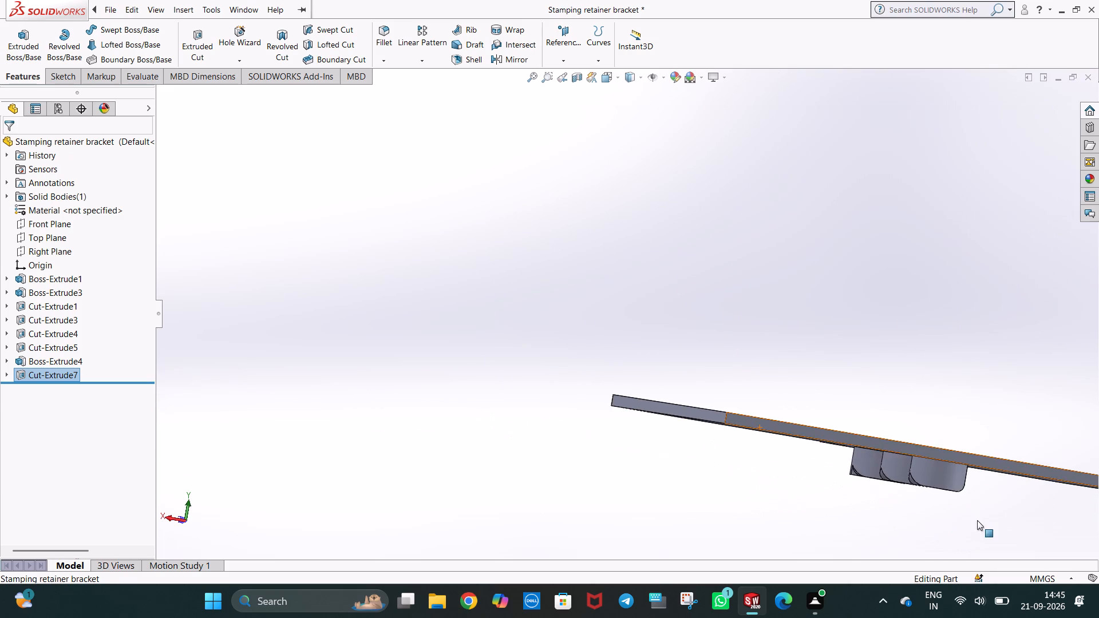
middle_drag(977, 518, 952, 508)
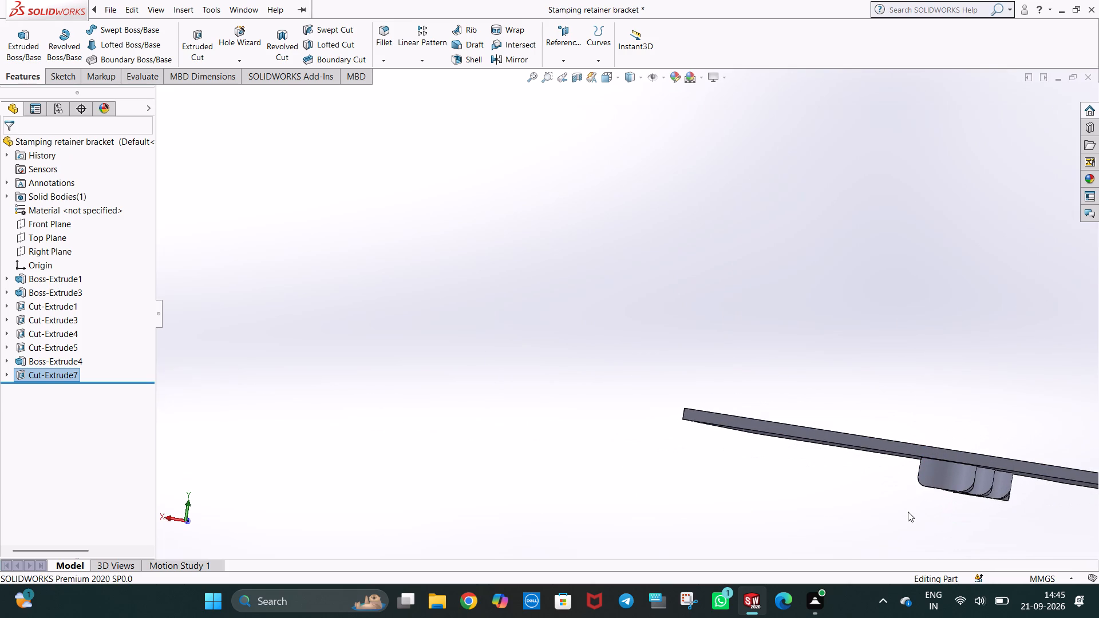
scroll(922, 506, up, 2)
Inspect the cut faces of the three bosses from the side and from beneath the base flange.
middle_drag(956, 426, 969, 448)
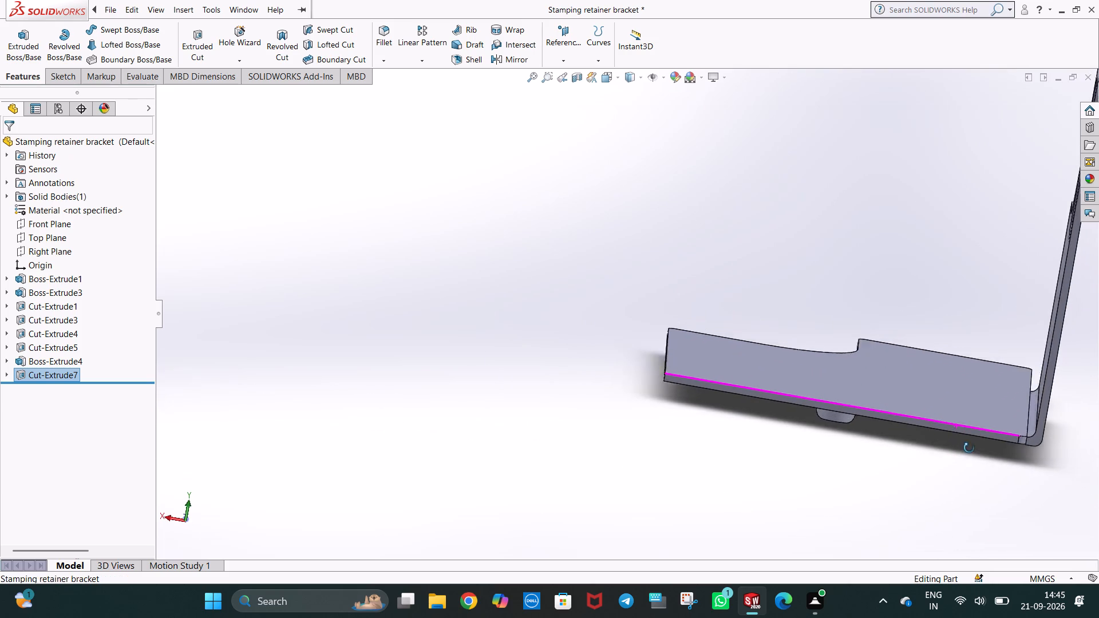
middle_drag(969, 448, 1032, 436)
middle_drag(725, 492, 746, 490)
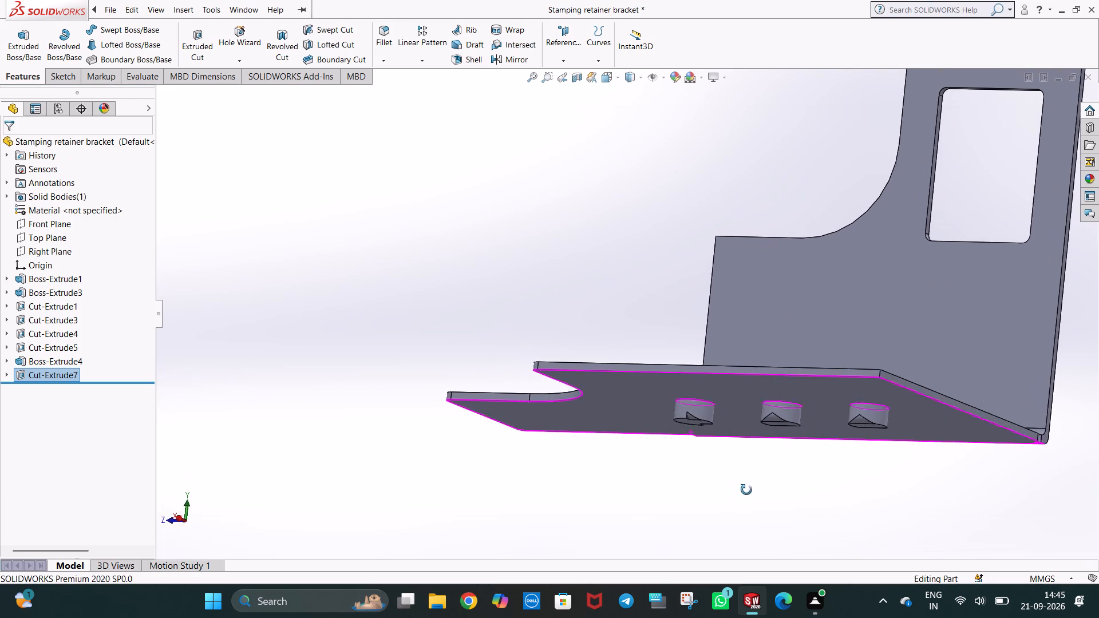
middle_drag(746, 490, 768, 488)
scroll(770, 477, up, 2)
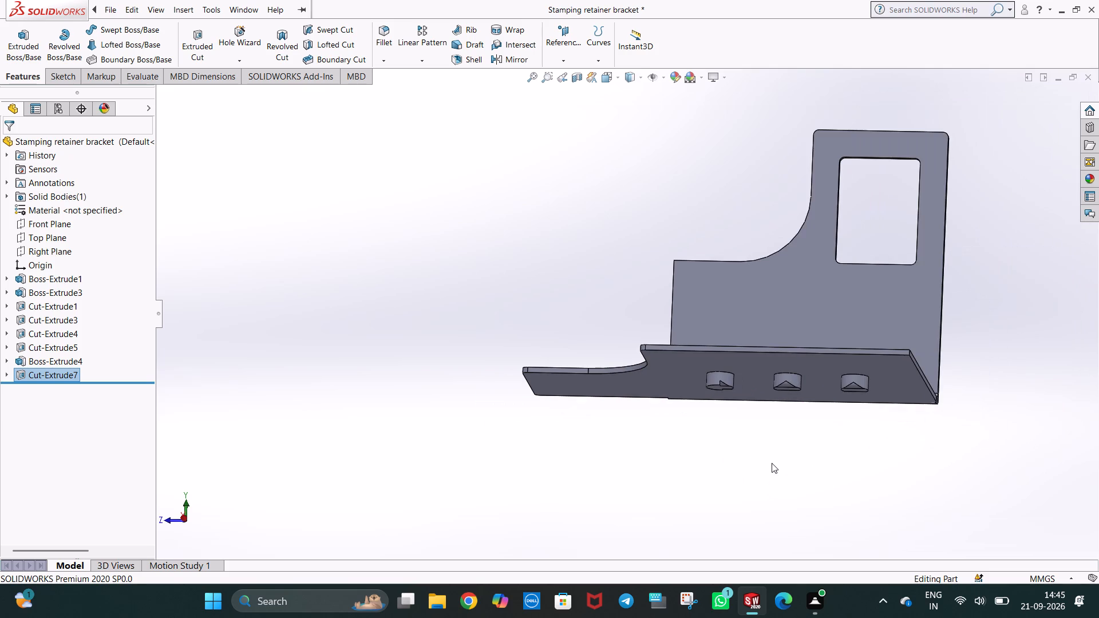
middle_drag(772, 463, 697, 368)
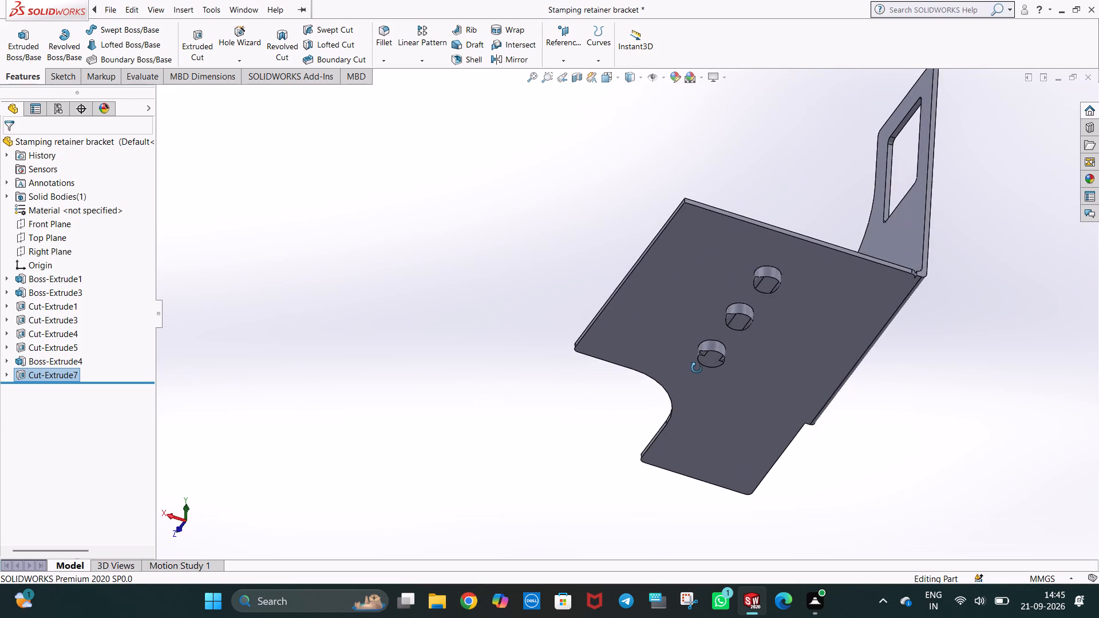
middle_drag(697, 368, 702, 312)
middle_drag(722, 386, 744, 327)
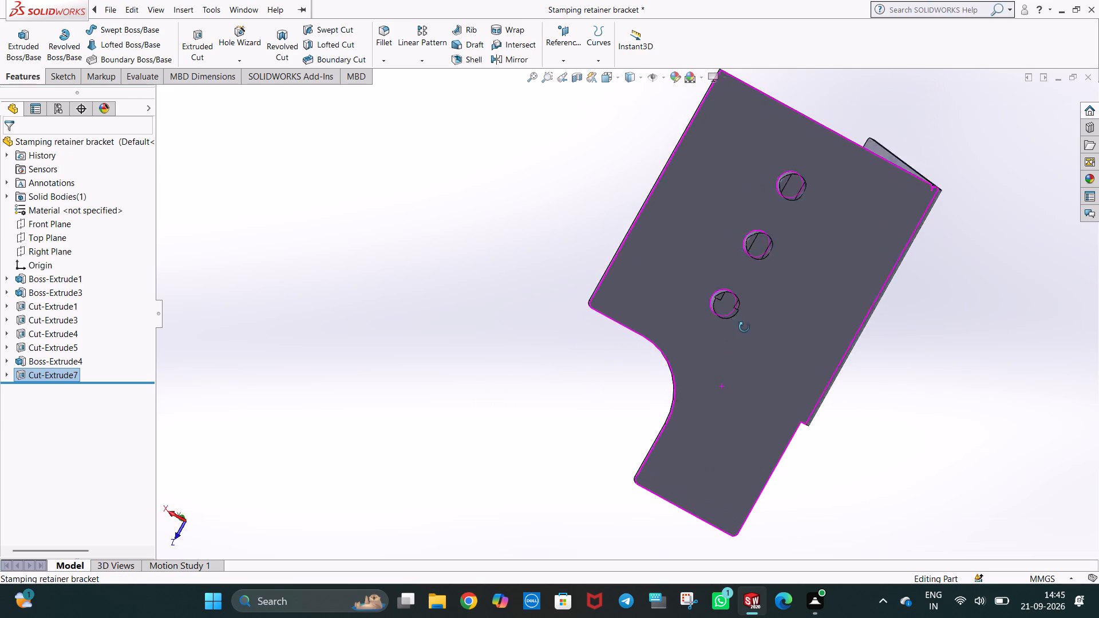
middle_drag(744, 327, 873, 381)
middle_drag(820, 429, 776, 327)
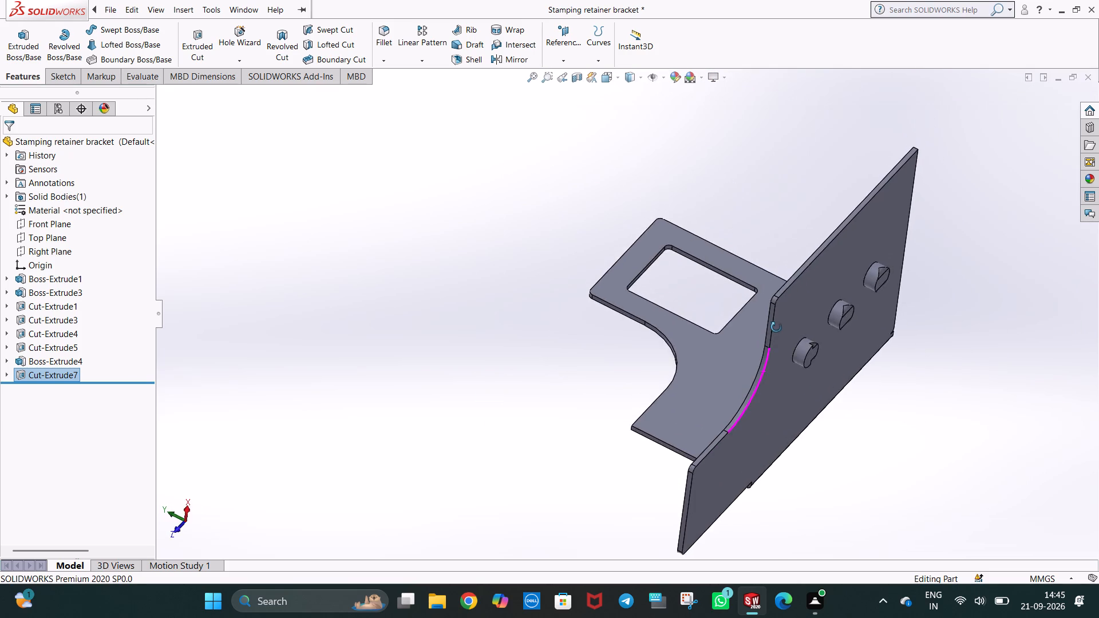
middle_drag(776, 327, 650, 318)
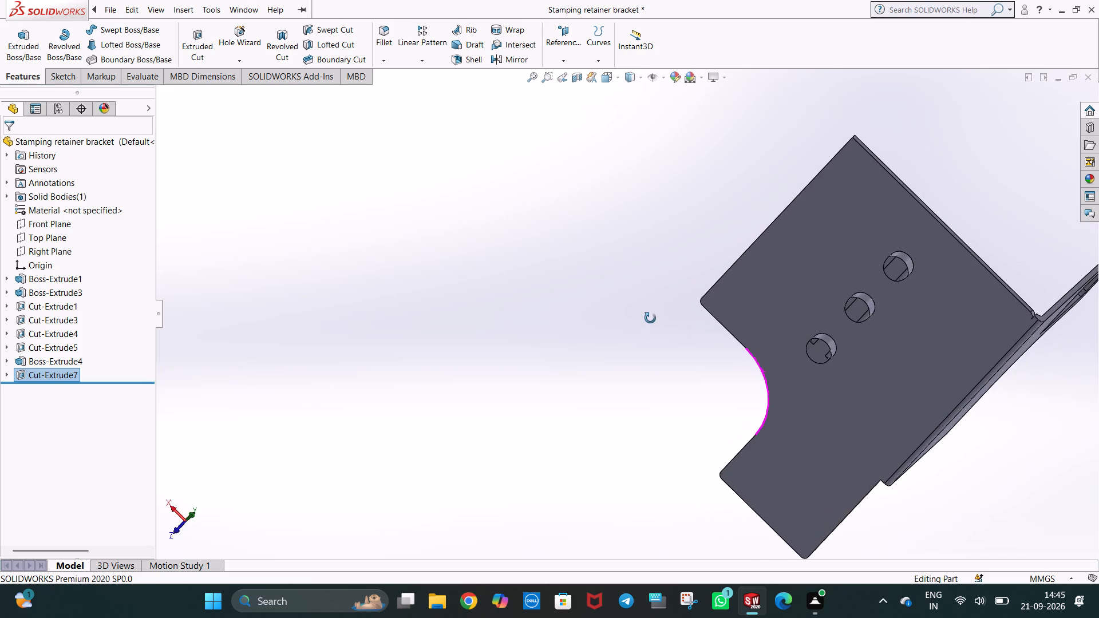
middle_drag(650, 318, 643, 409)
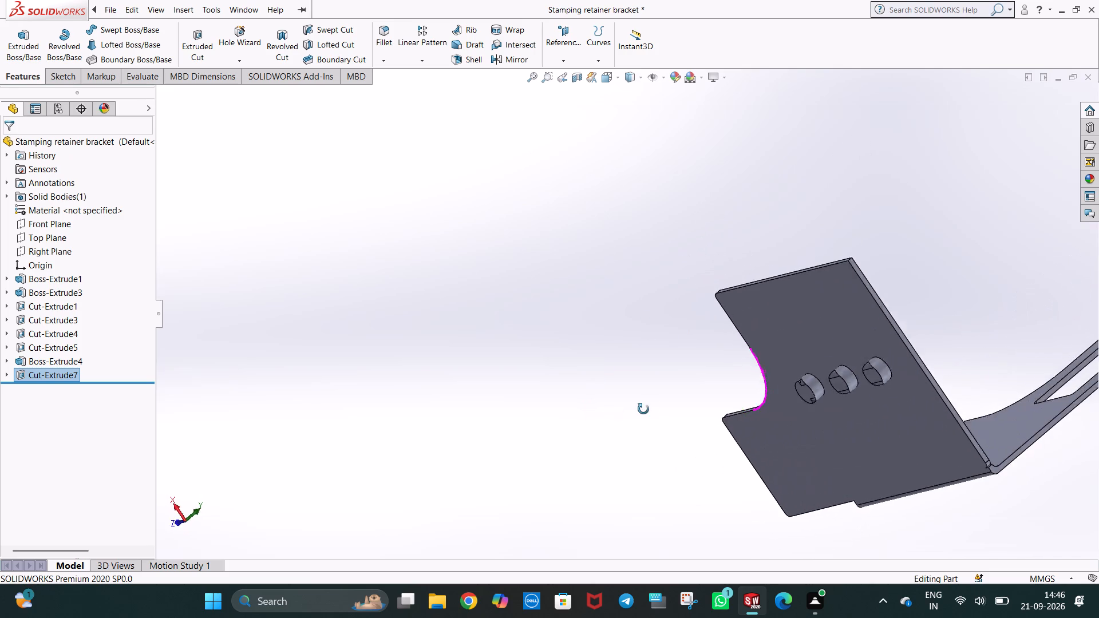
middle_drag(643, 409, 660, 403)
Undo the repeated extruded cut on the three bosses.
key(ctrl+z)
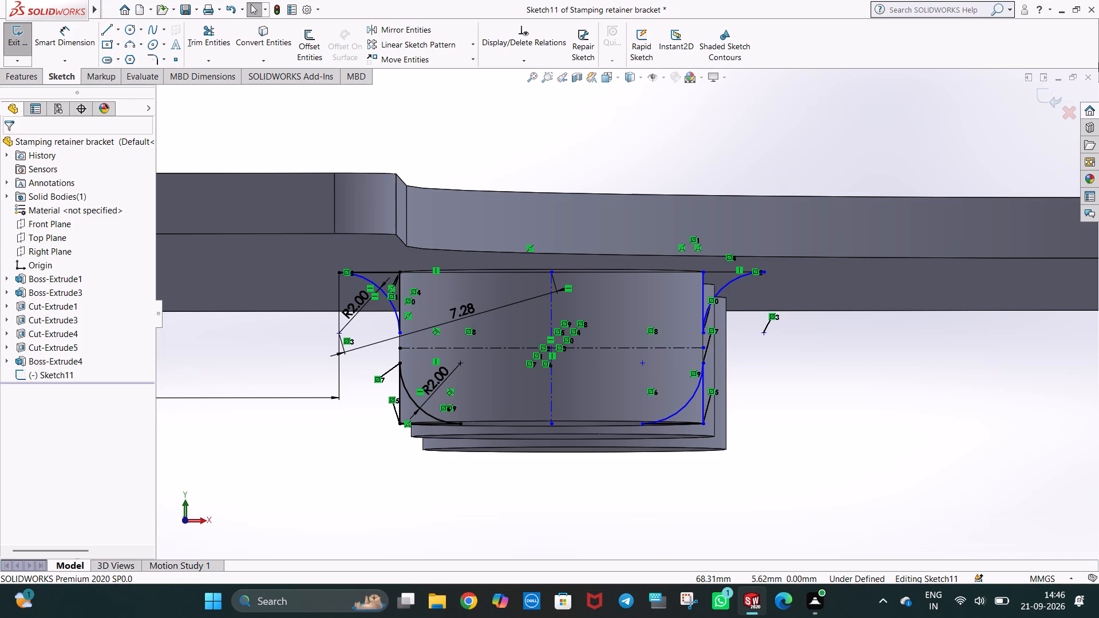
Examine the 2 mm arc sketch around the boss from the front to see which geometry is still undefined.
middle_drag(760, 441, 761, 459)
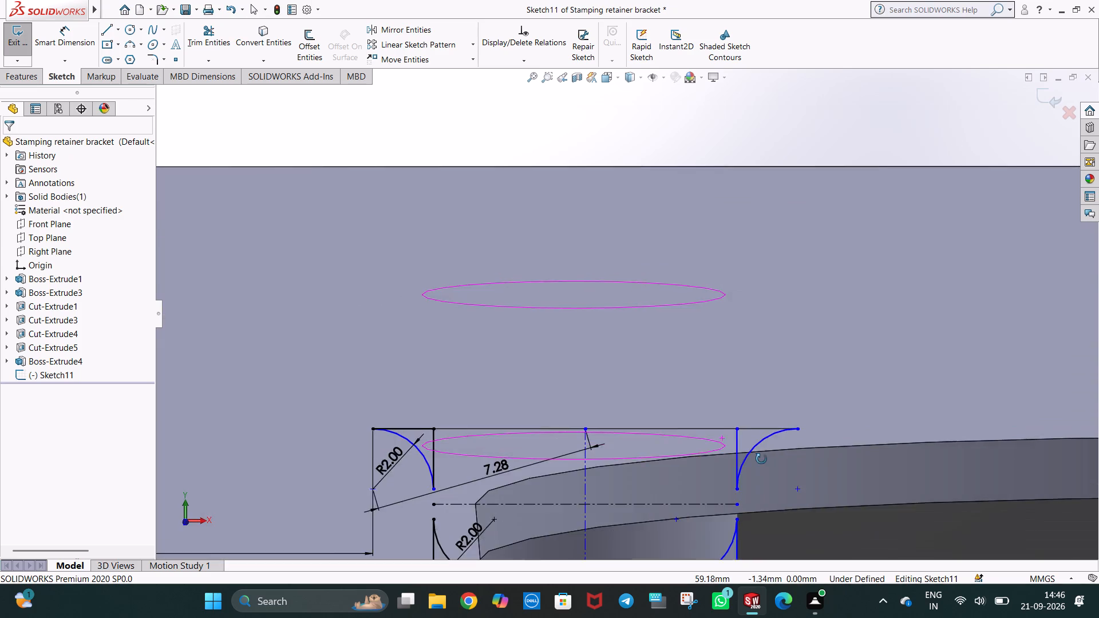
middle_drag(761, 459, 771, 447)
key(ctrl+1)
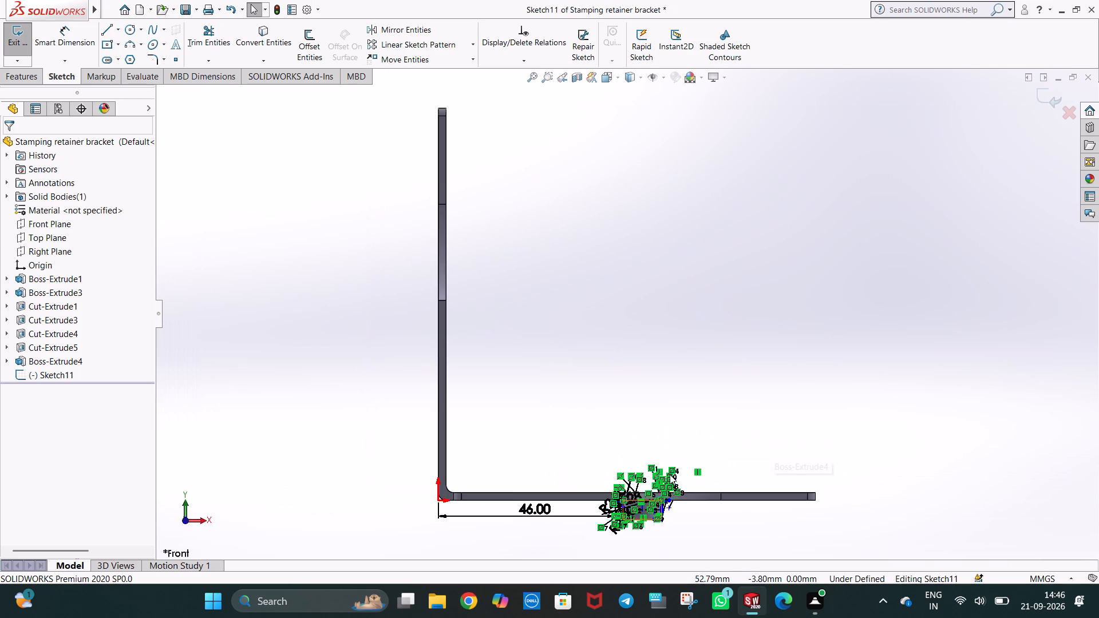
scroll(679, 503, down, 7)
scroll(664, 451, down, 3)
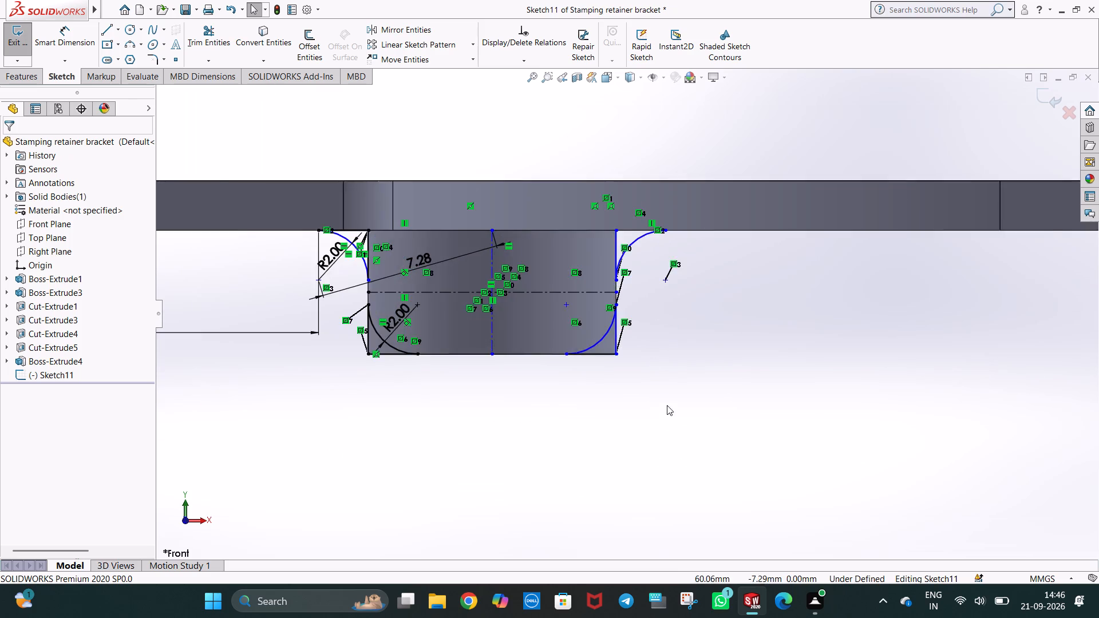
scroll(667, 399, down, 2)
scroll(600, 352, up, 1)
scroll(524, 323, down, 2)
scroll(630, 181, up, 2)
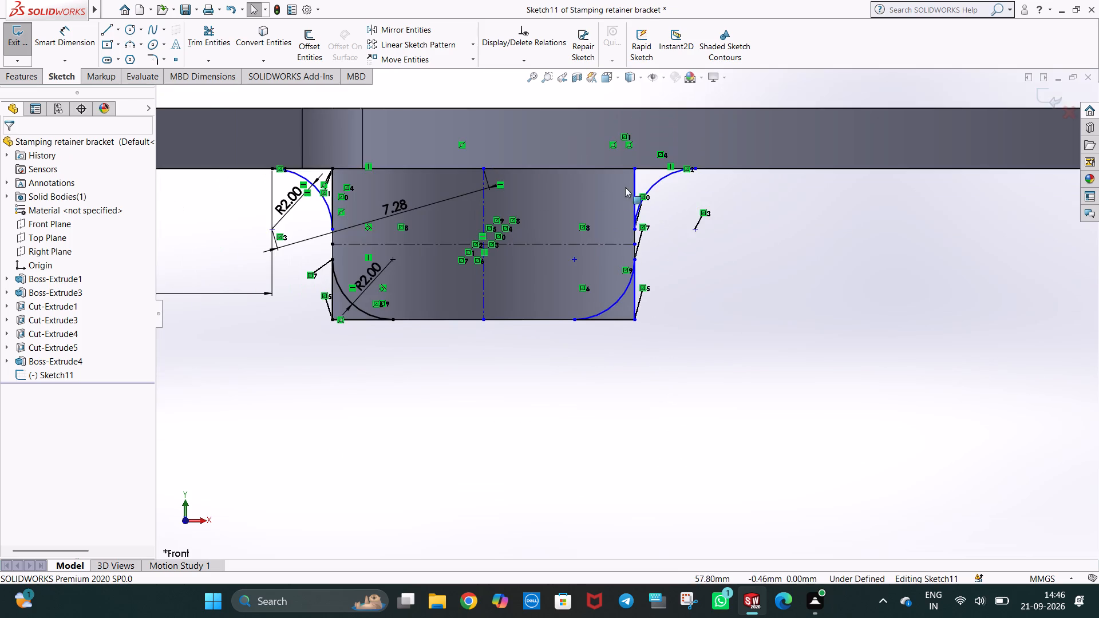
scroll(591, 248, down, 1)
scroll(619, 225, up, 5)
scroll(571, 203, down, 2)
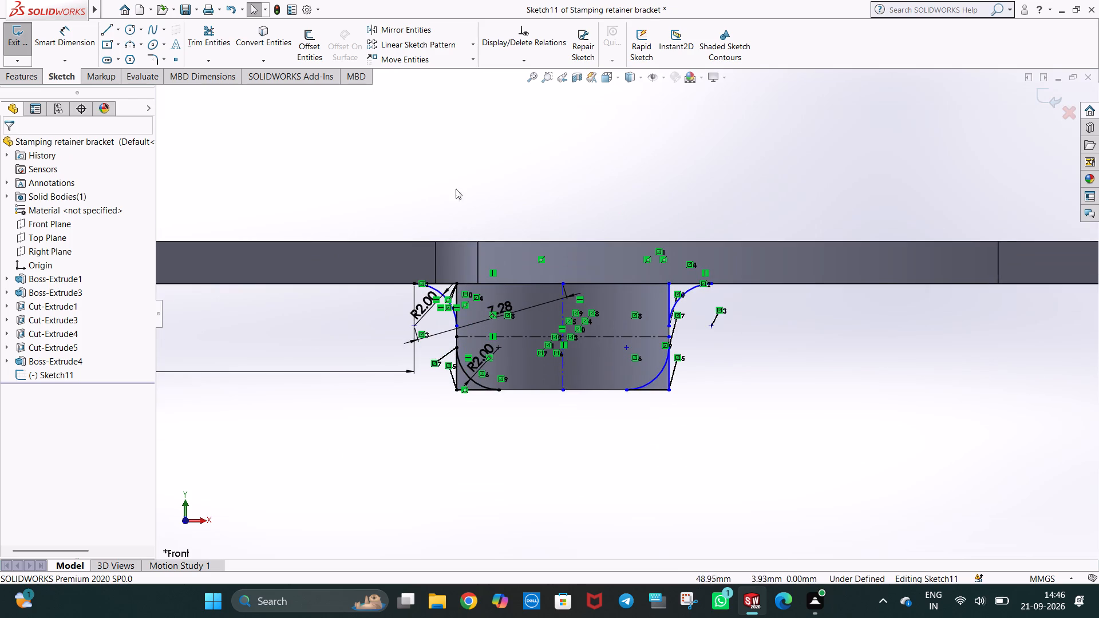
Dimension the horizontal distance from the origin to the centre point of the upper arc farthest from the upright flange.
click(92, 33)
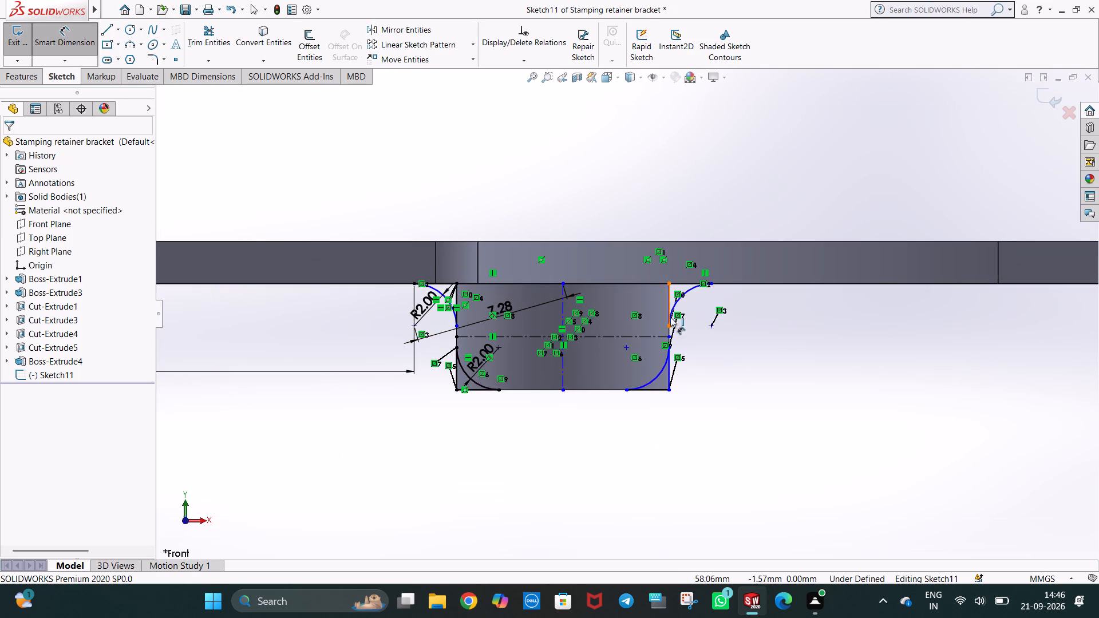
click(711, 325)
scroll(344, 394, up, 3)
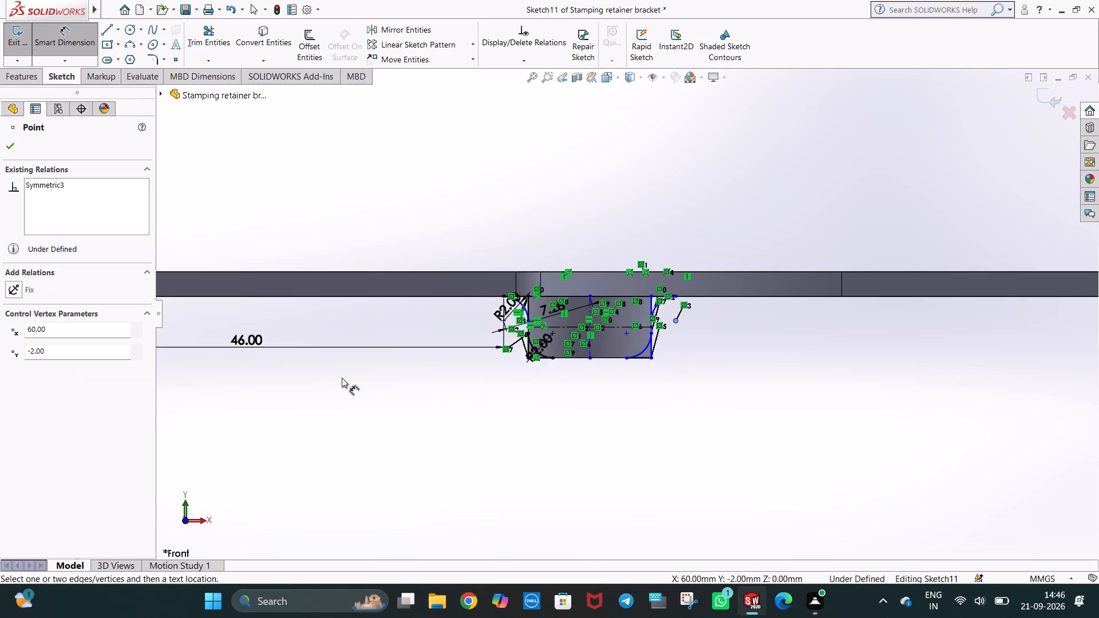
scroll(342, 377, up, 4)
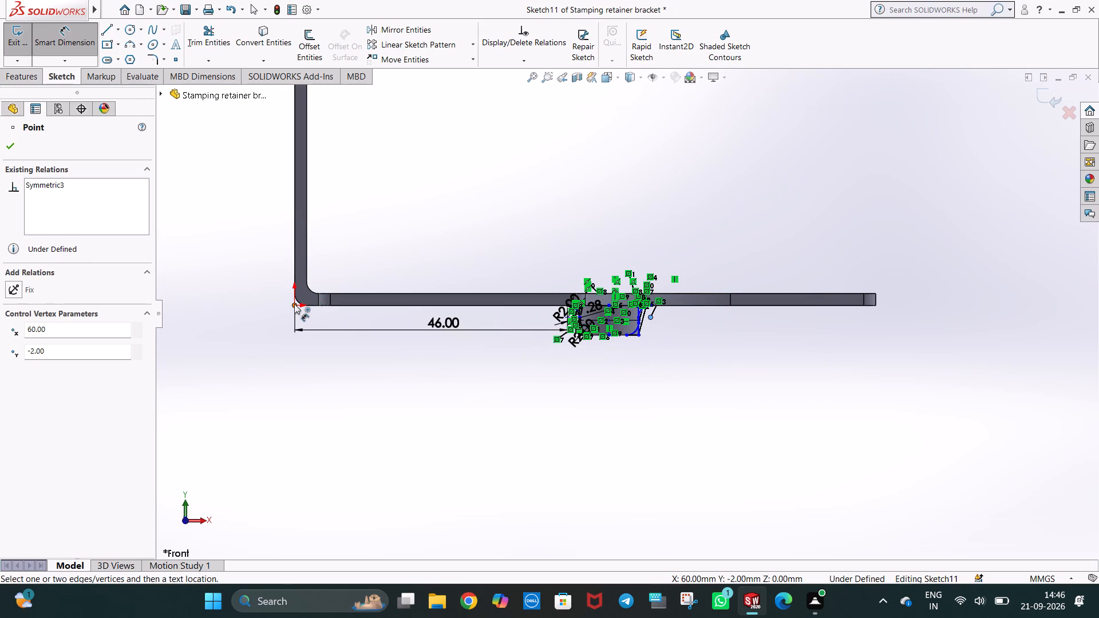
click(294, 304)
click(497, 382)
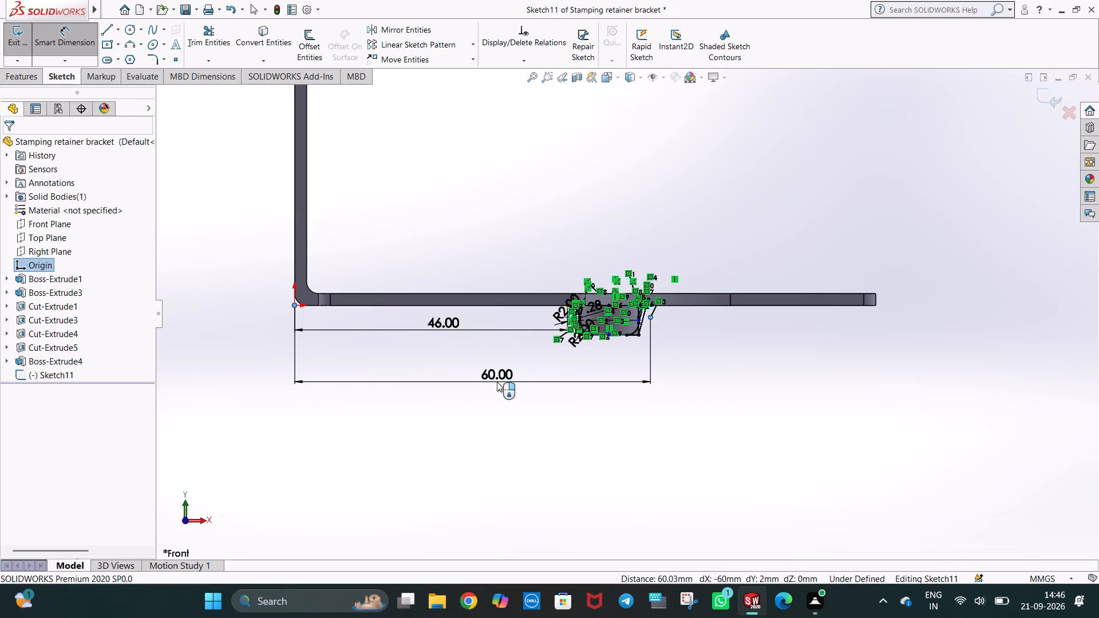
click(446, 363)
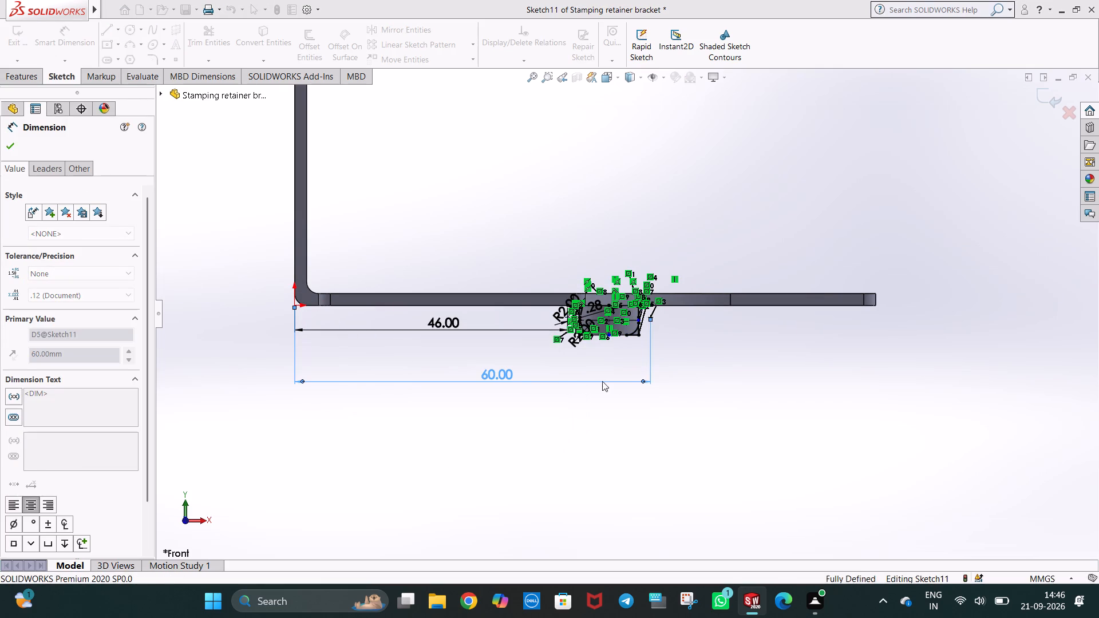
click(686, 379)
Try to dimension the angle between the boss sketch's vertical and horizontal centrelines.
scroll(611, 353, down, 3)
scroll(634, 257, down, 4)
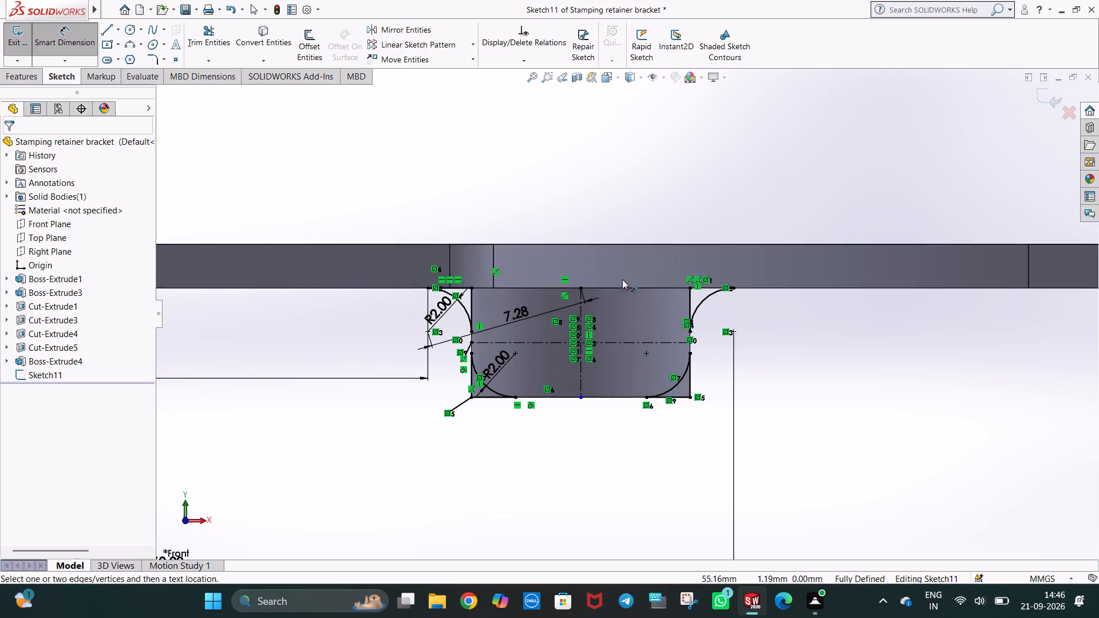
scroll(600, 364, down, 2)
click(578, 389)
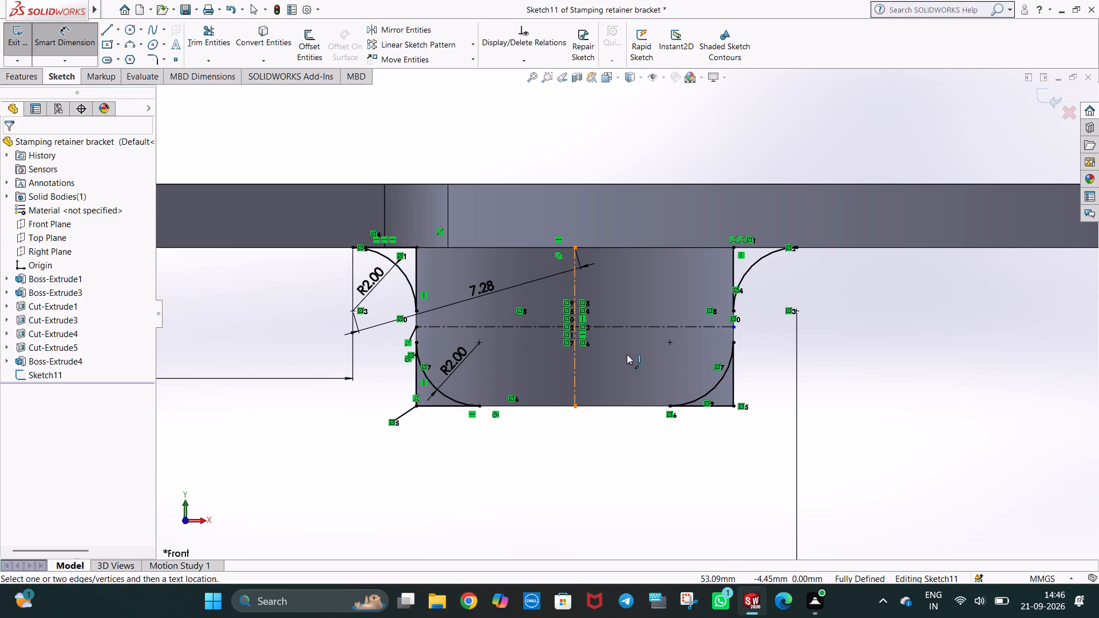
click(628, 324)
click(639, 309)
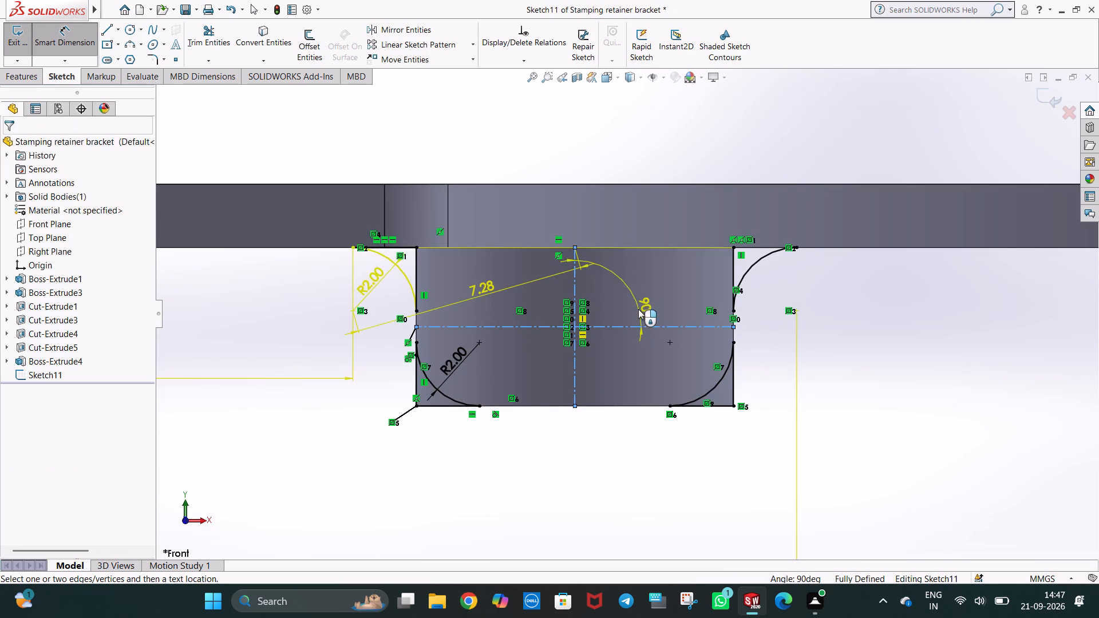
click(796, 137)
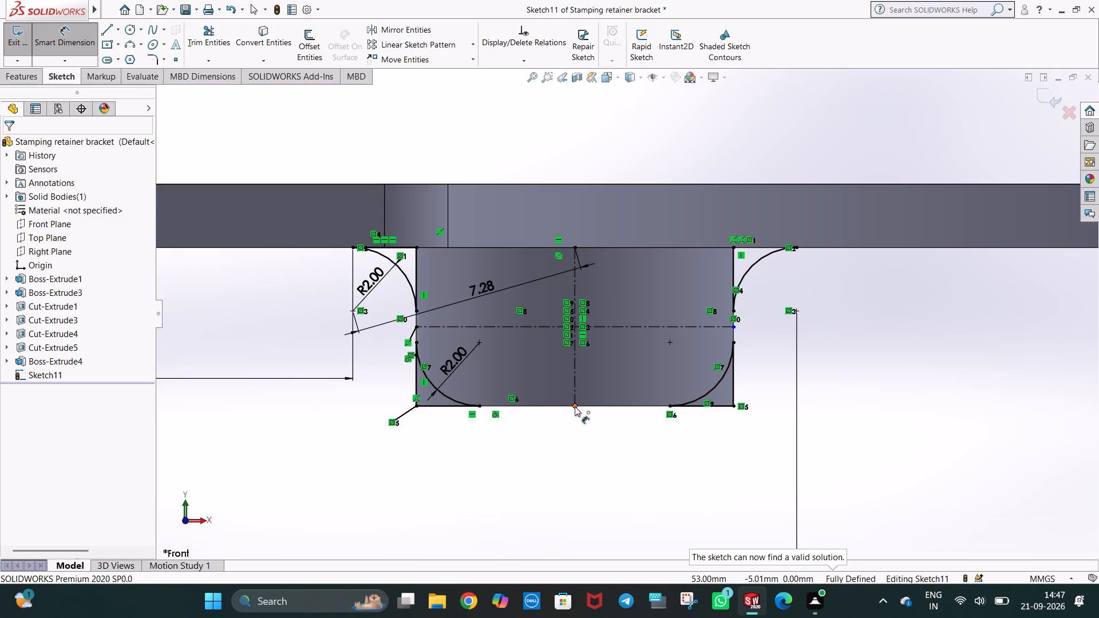
Dimension the distance between the horizontal centreline's outer endpoint and the vertical centreline's lower endpoint.
click(733, 328)
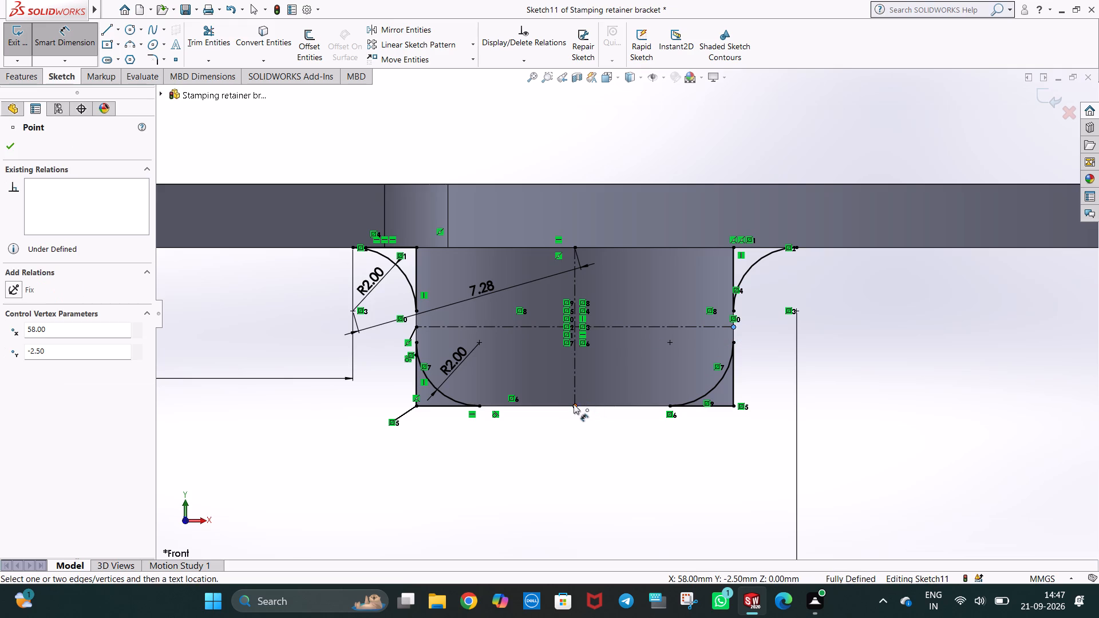
click(575, 407)
click(635, 370)
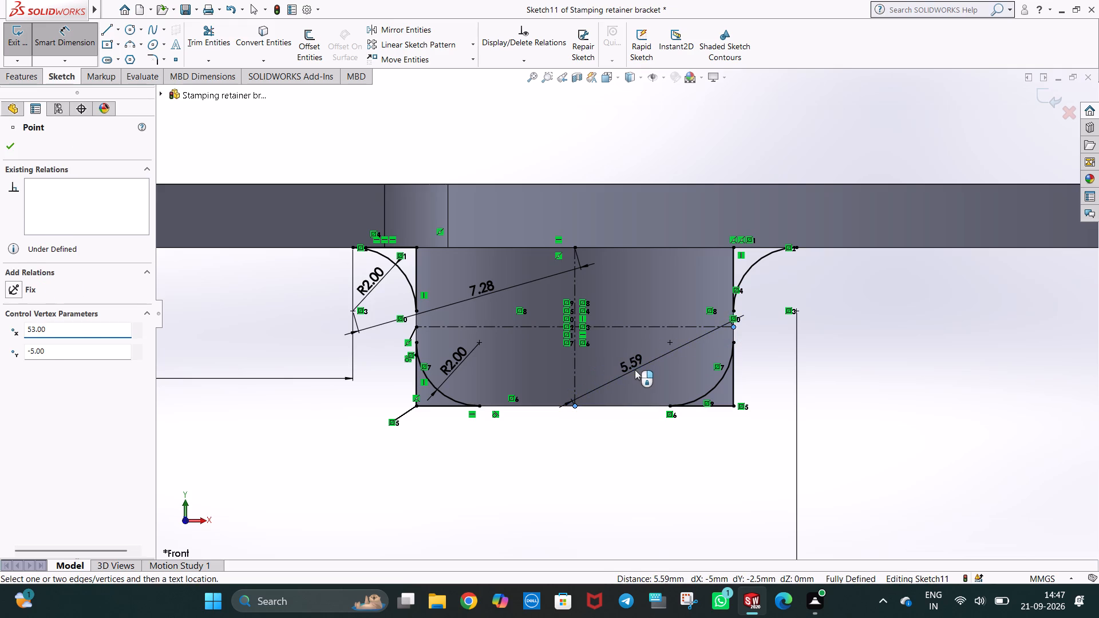
click(591, 352)
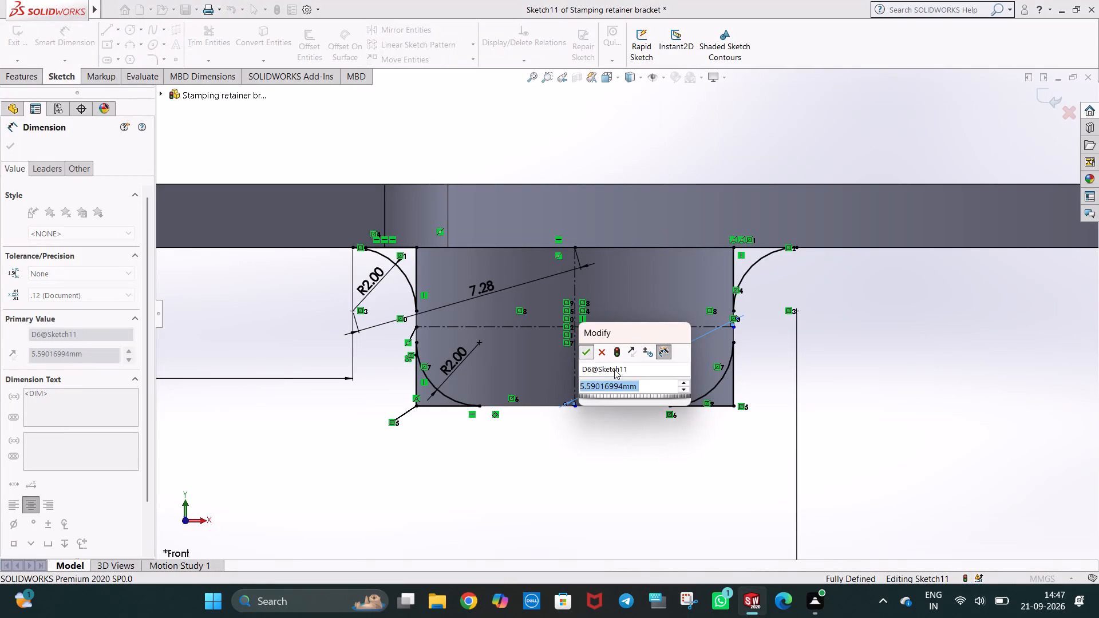
click(885, 450)
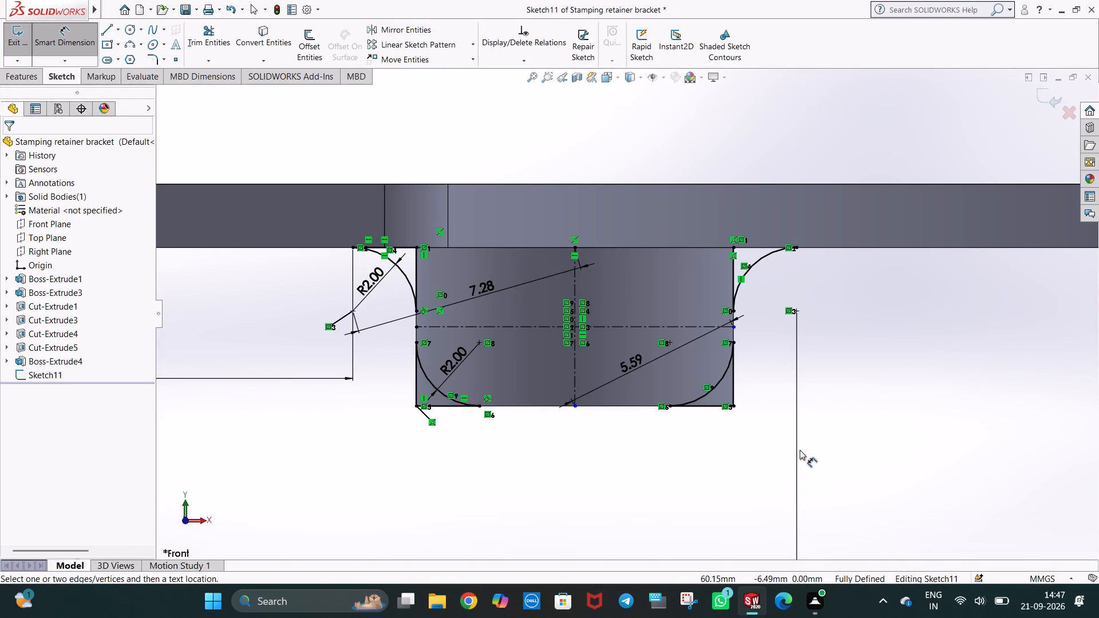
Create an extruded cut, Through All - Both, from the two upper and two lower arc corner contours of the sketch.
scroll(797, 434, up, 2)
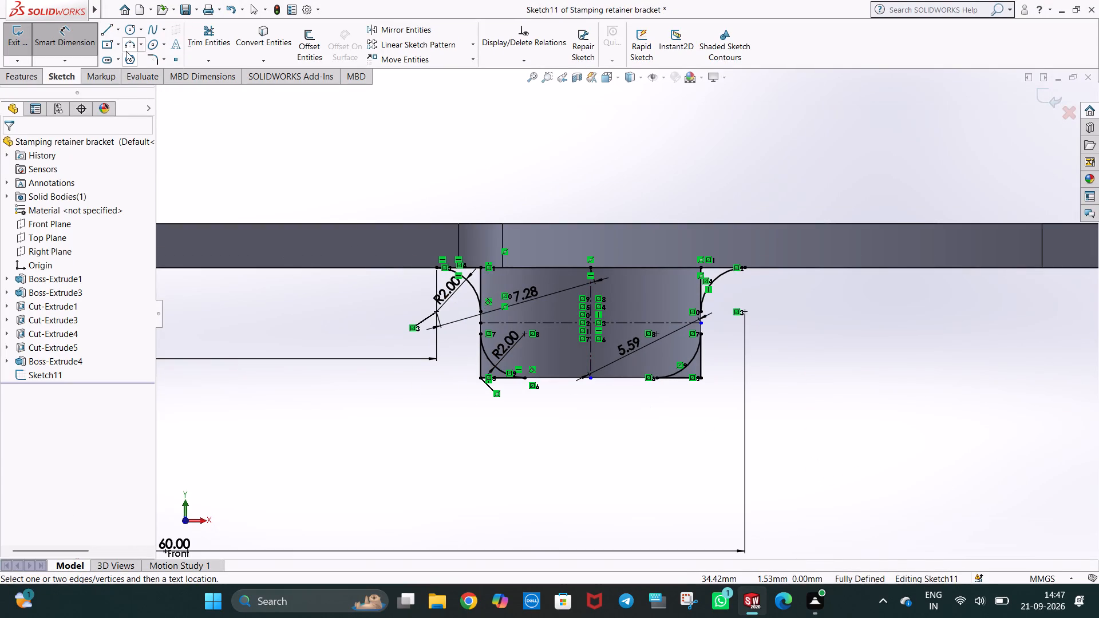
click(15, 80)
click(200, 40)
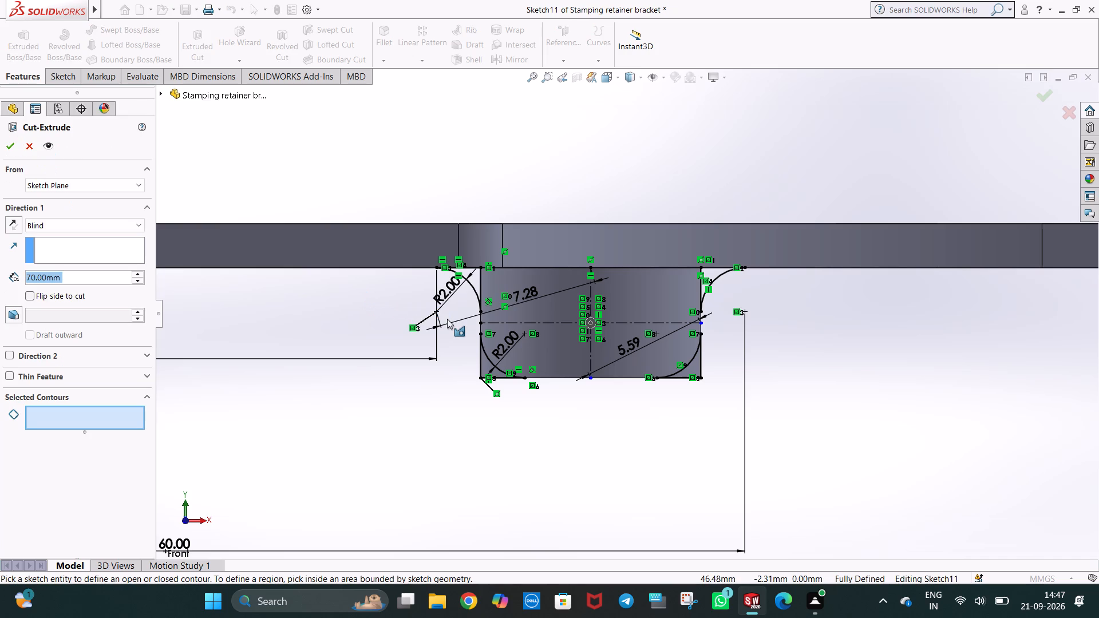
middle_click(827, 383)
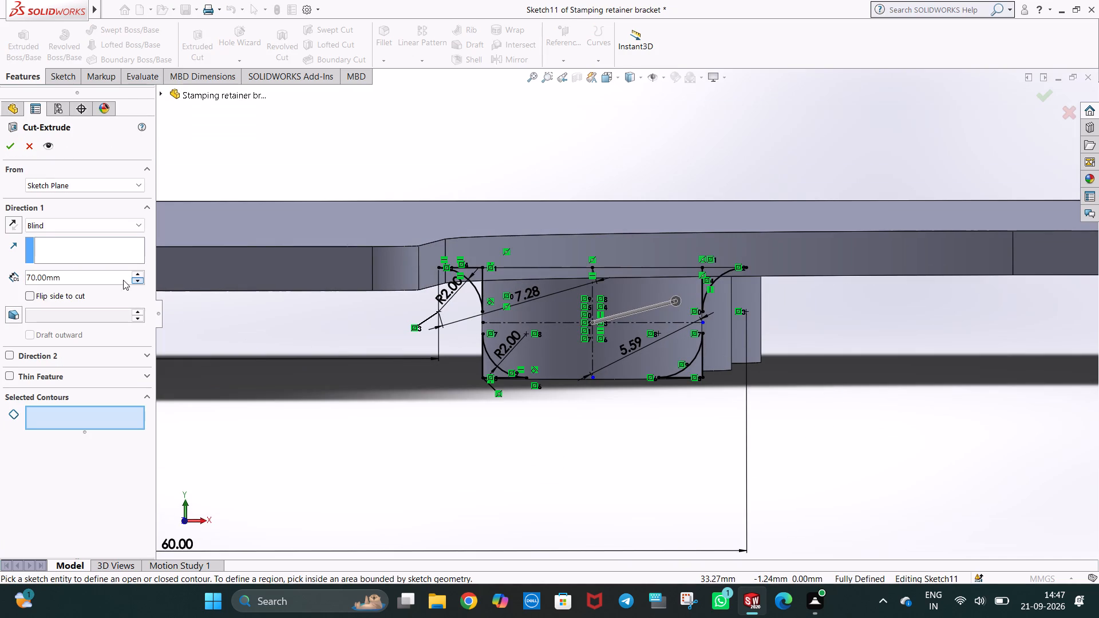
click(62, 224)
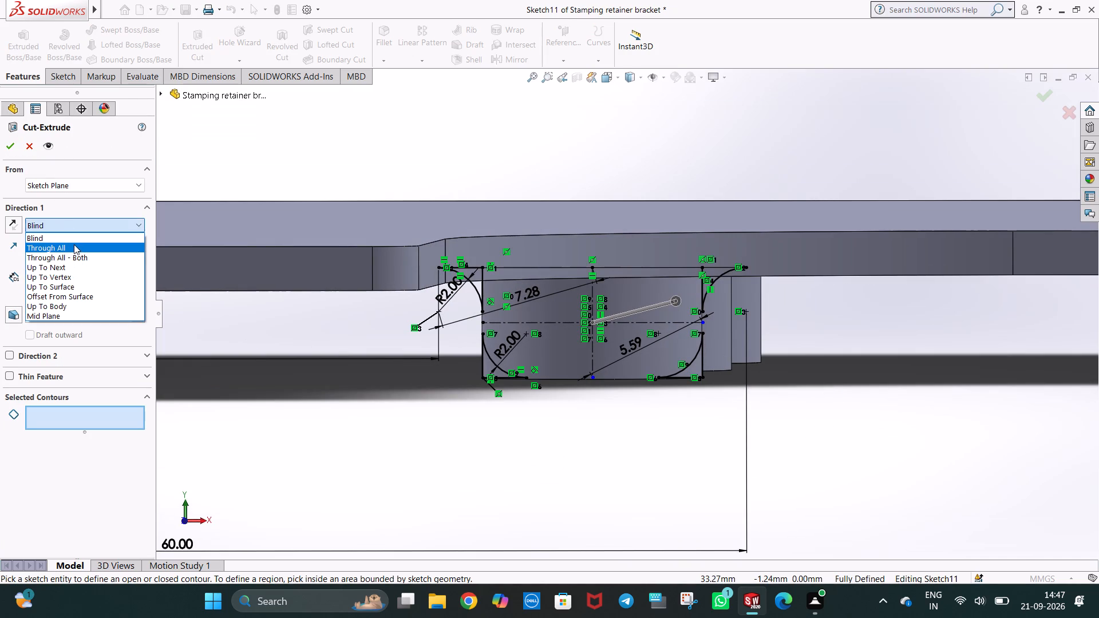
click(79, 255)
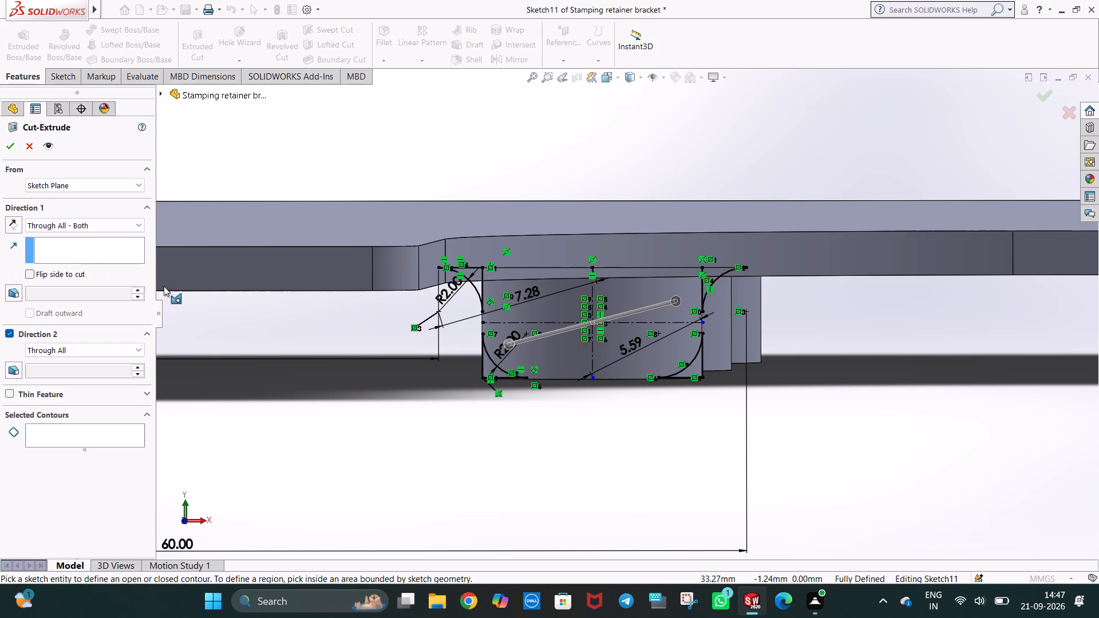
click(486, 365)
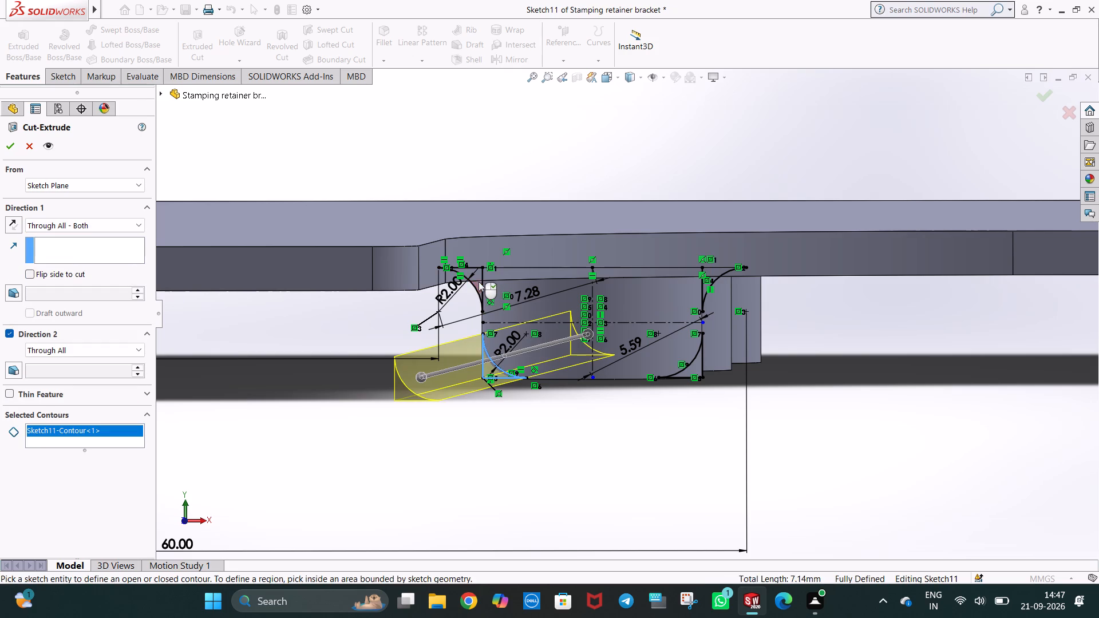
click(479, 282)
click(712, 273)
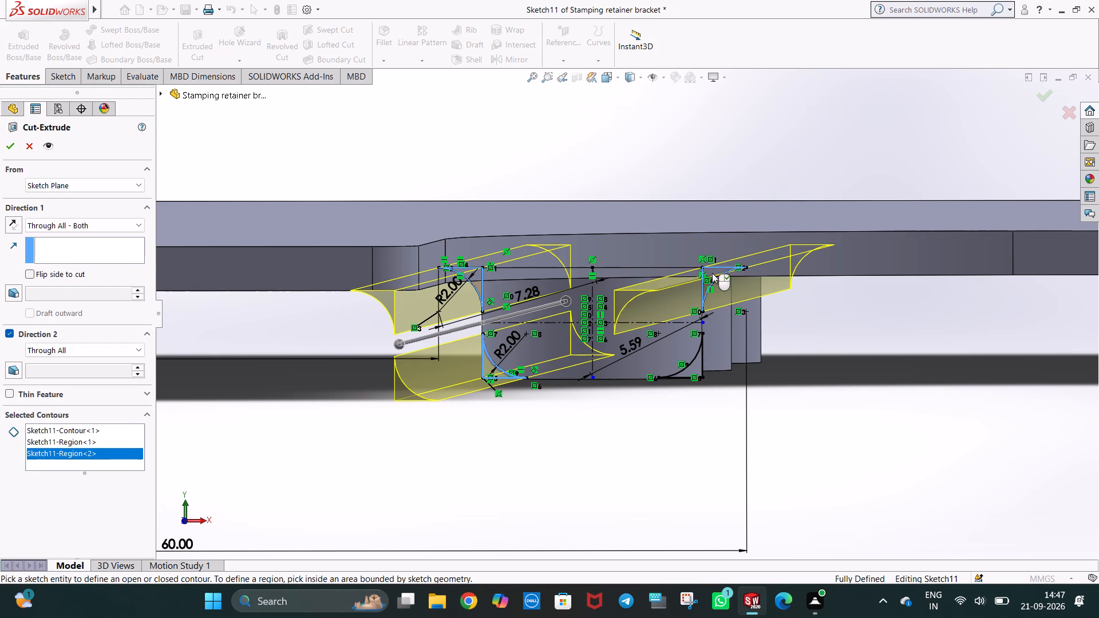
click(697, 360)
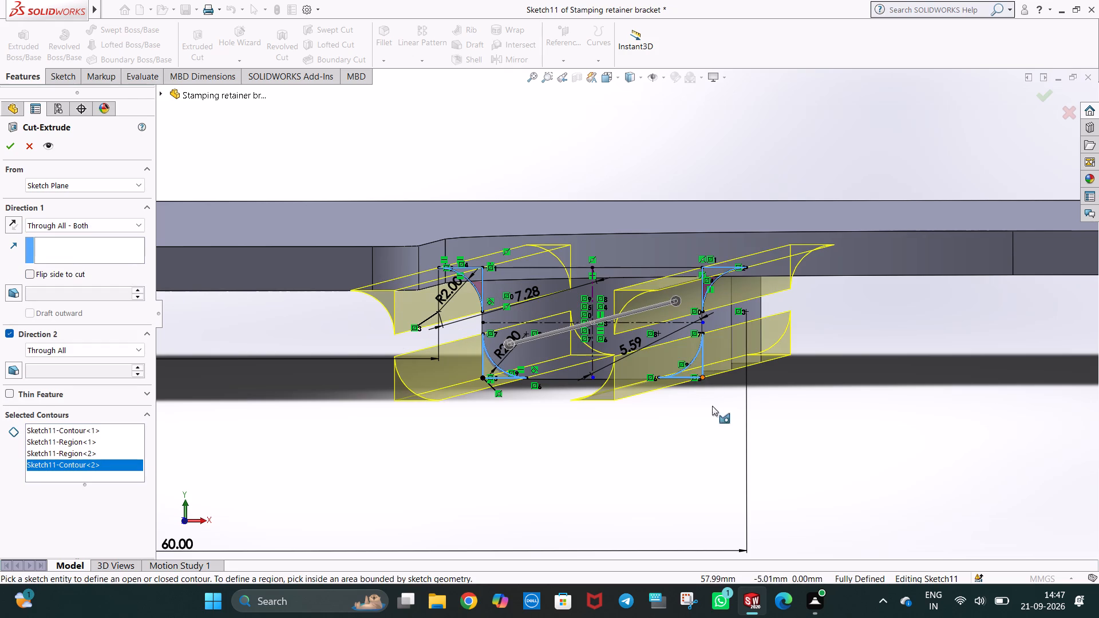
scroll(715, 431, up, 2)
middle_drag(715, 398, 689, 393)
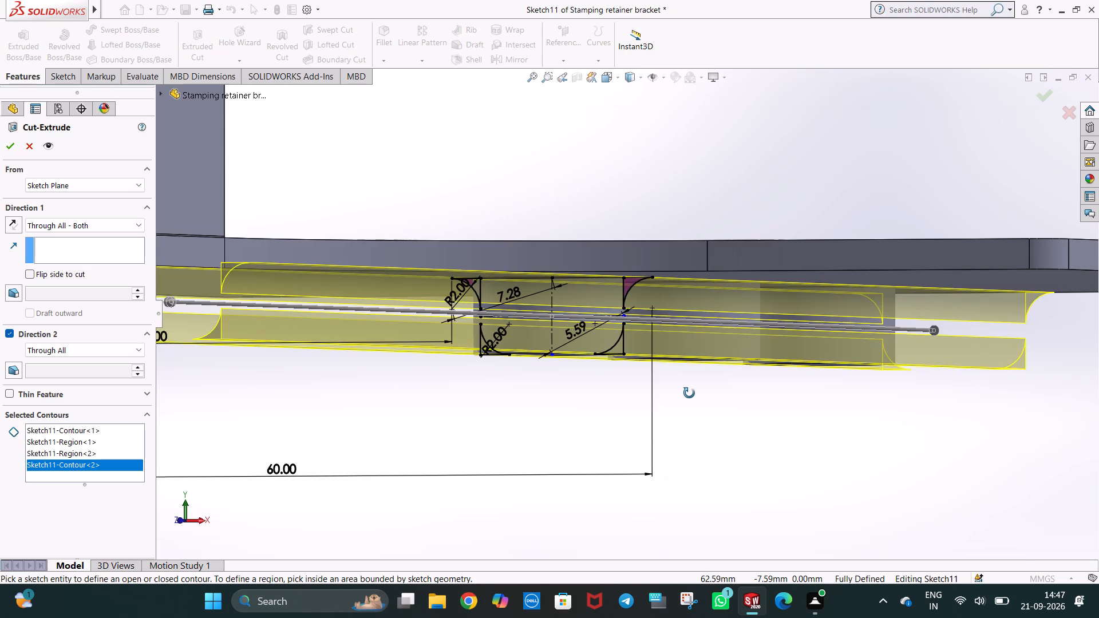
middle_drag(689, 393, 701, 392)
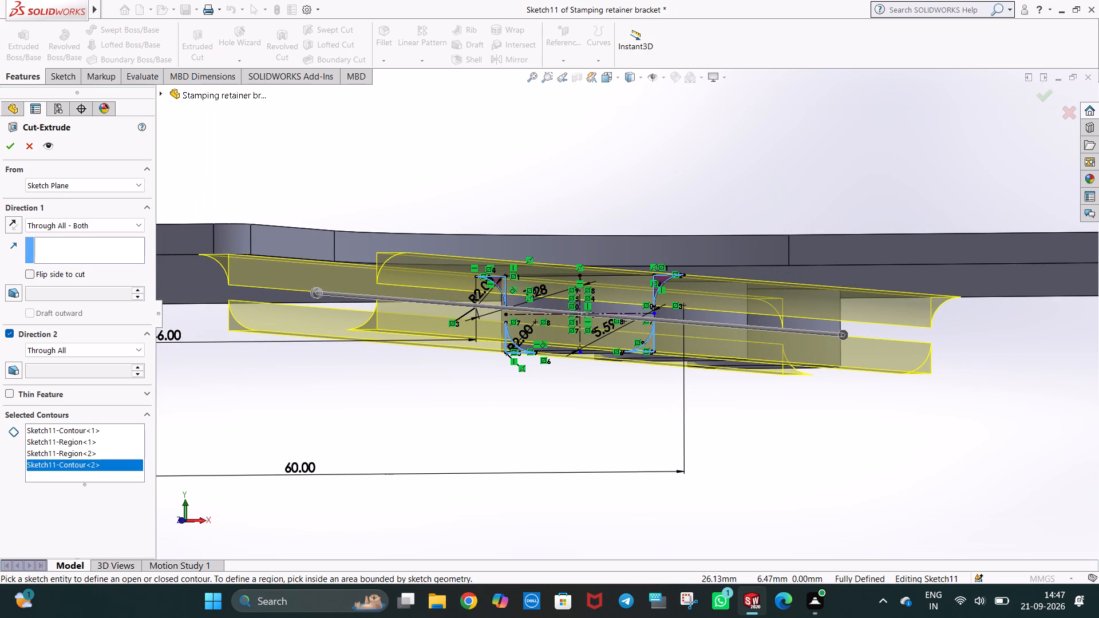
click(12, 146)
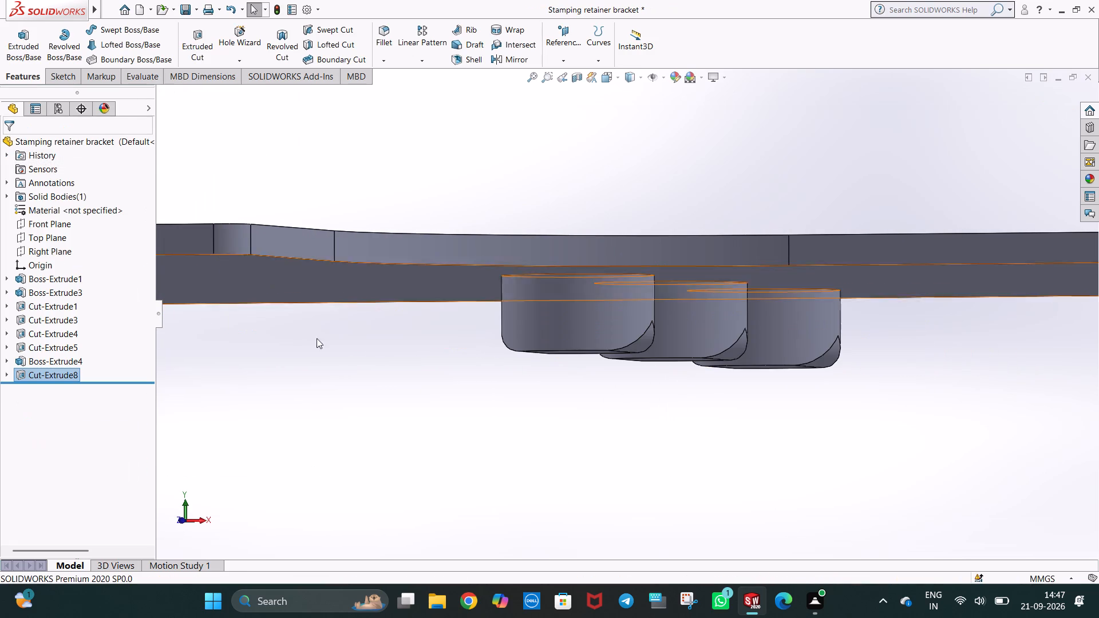
Inspect the cut's effect on the three bosses from the front, from beneath the base flange and at an angle.
middle_drag(565, 415, 588, 414)
scroll(631, 410, up, 1)
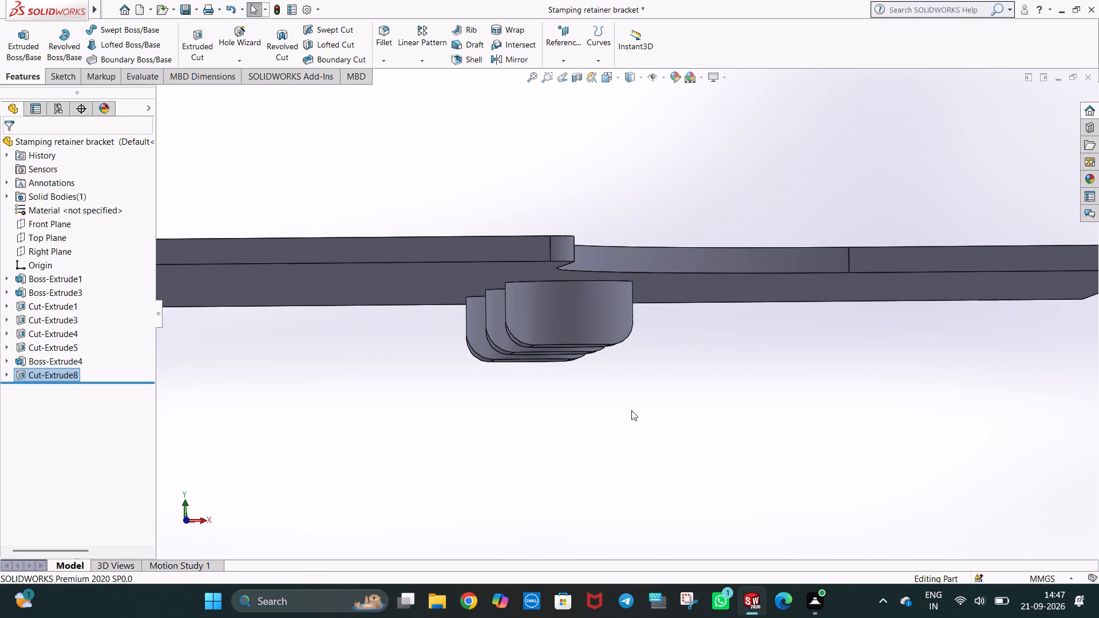
middle_drag(640, 390, 637, 382)
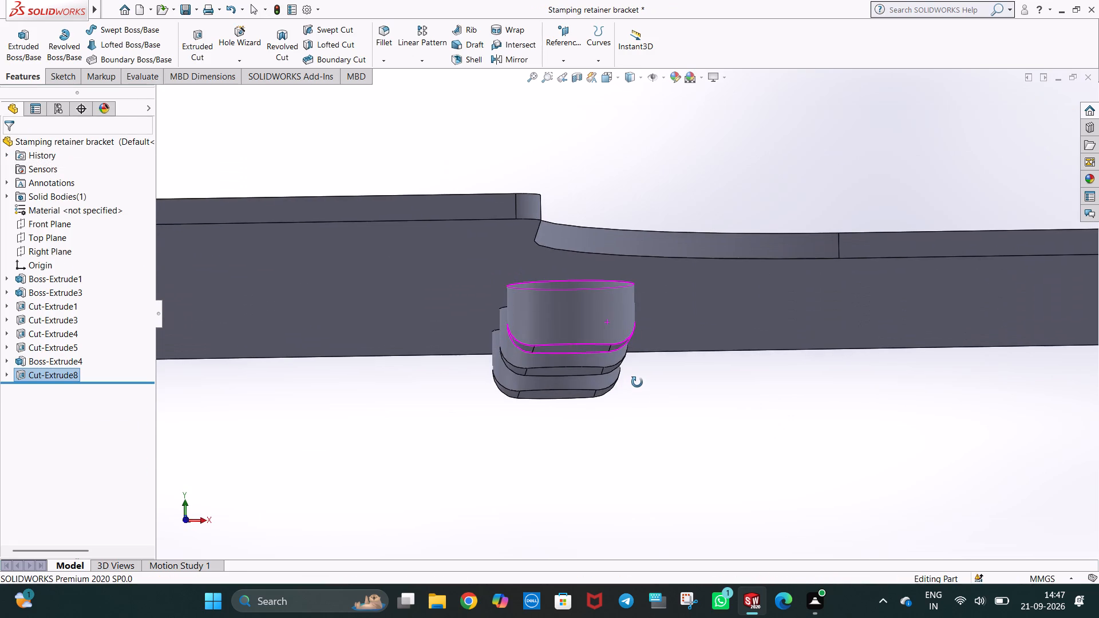
middle_drag(637, 382, 628, 389)
key(ctrl+1)
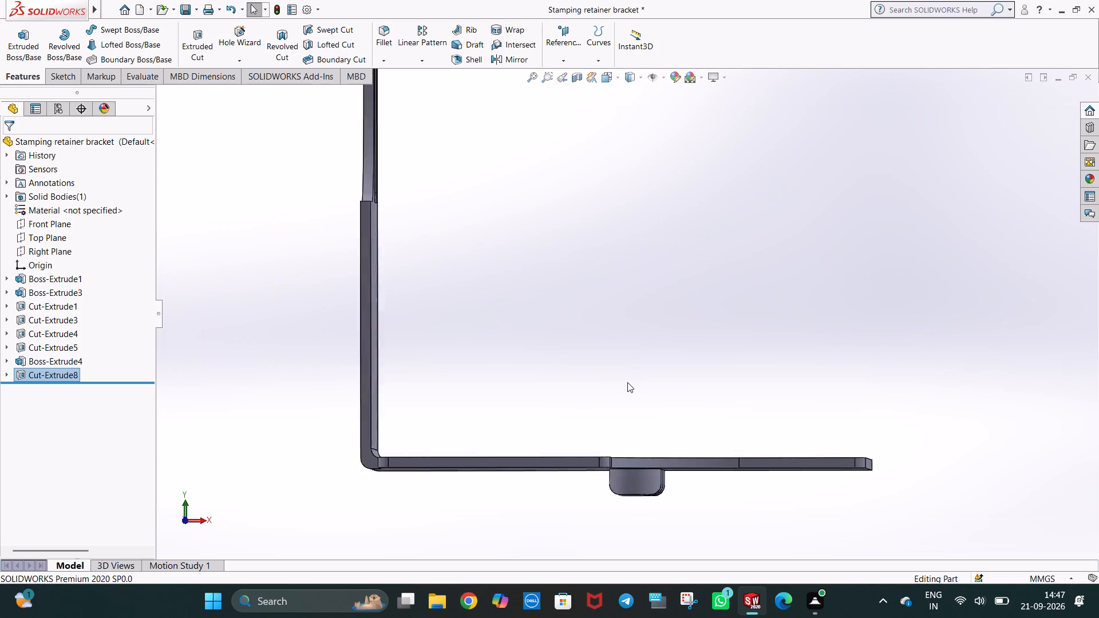
scroll(634, 434, down, 2)
scroll(635, 435, up, 2)
middle_drag(664, 476, 664, 481)
scroll(663, 465, up, 1)
middle_drag(662, 461, 657, 440)
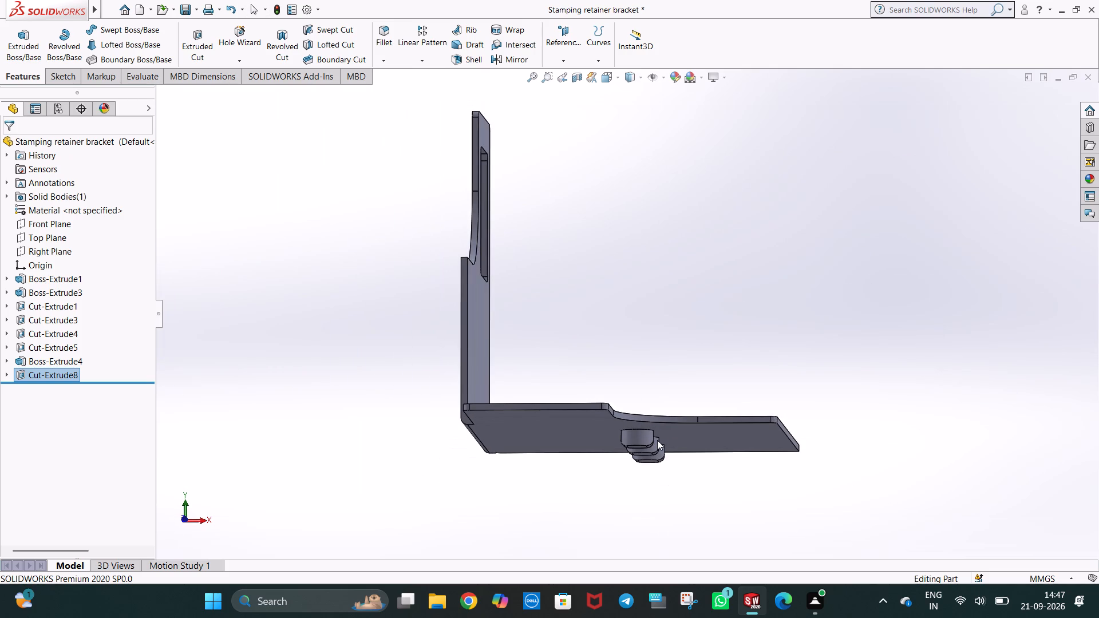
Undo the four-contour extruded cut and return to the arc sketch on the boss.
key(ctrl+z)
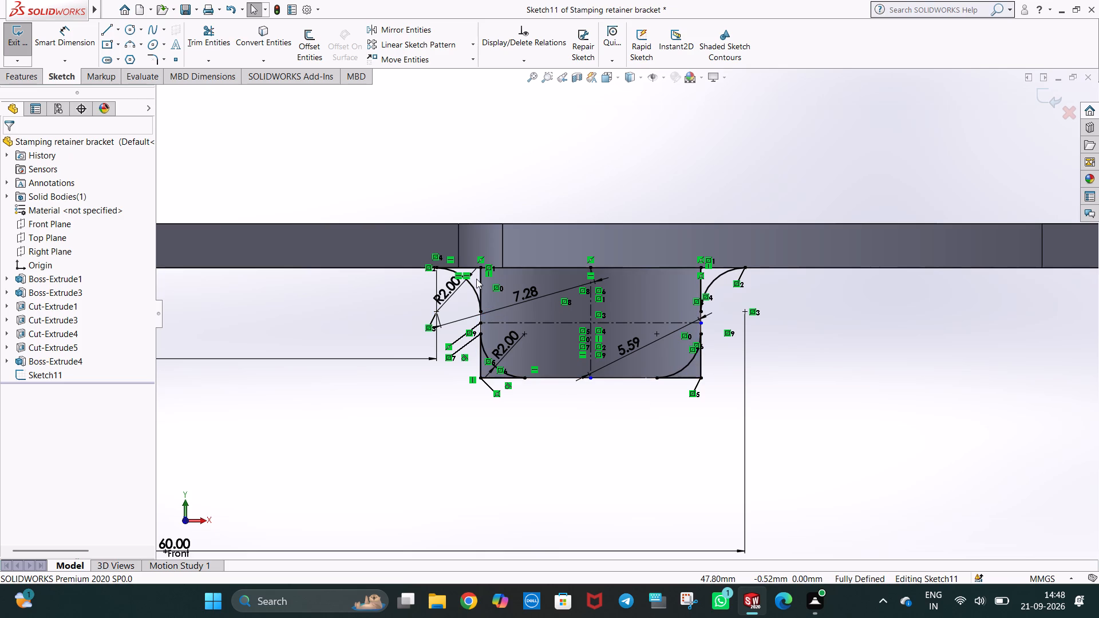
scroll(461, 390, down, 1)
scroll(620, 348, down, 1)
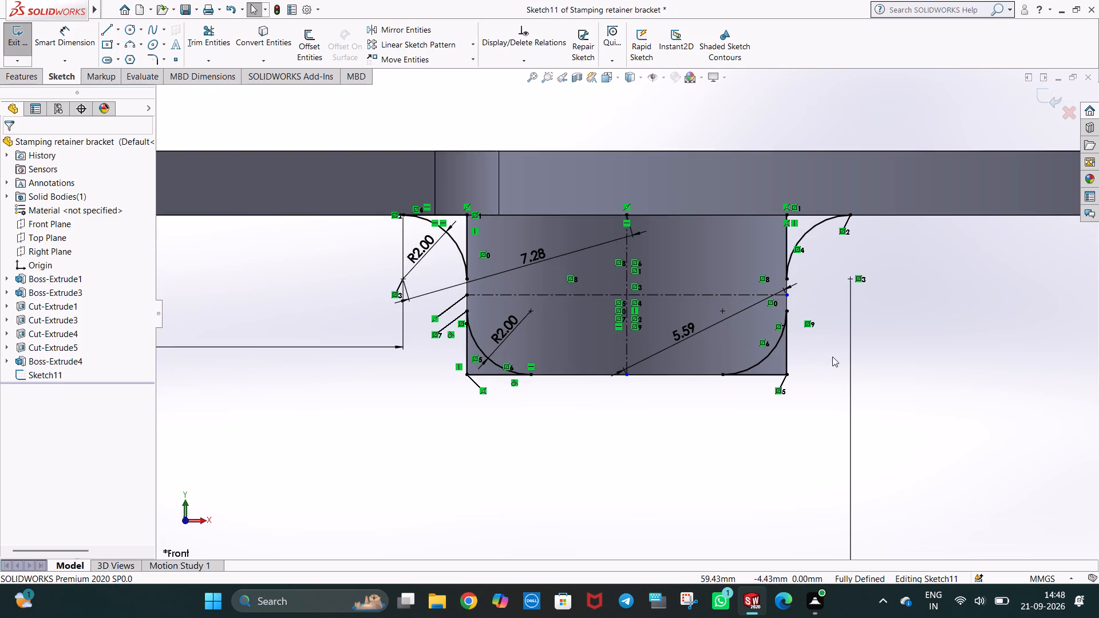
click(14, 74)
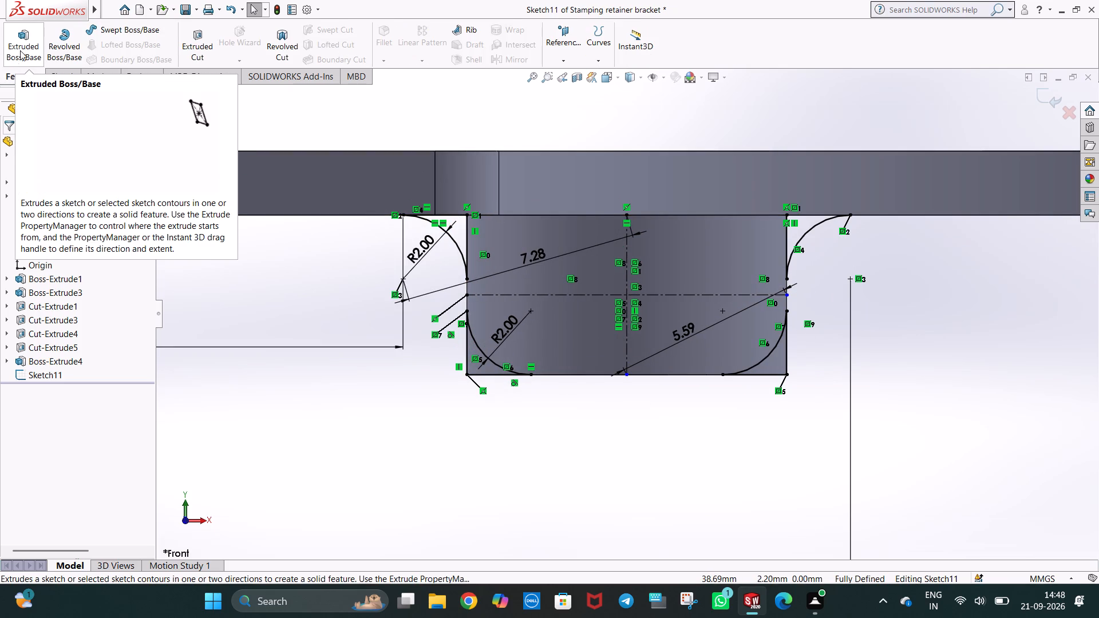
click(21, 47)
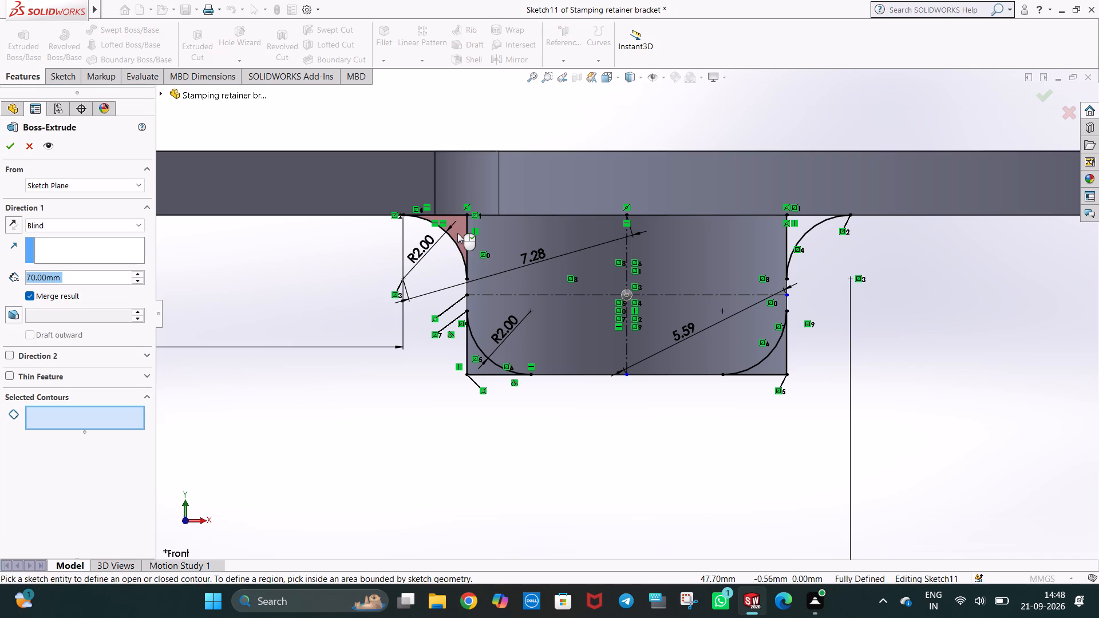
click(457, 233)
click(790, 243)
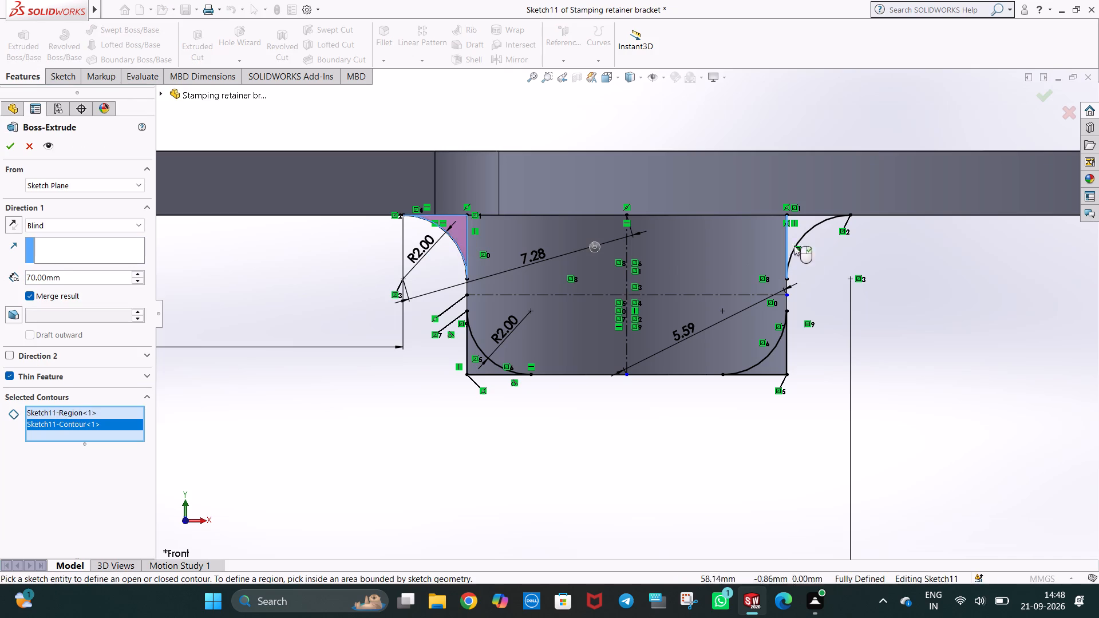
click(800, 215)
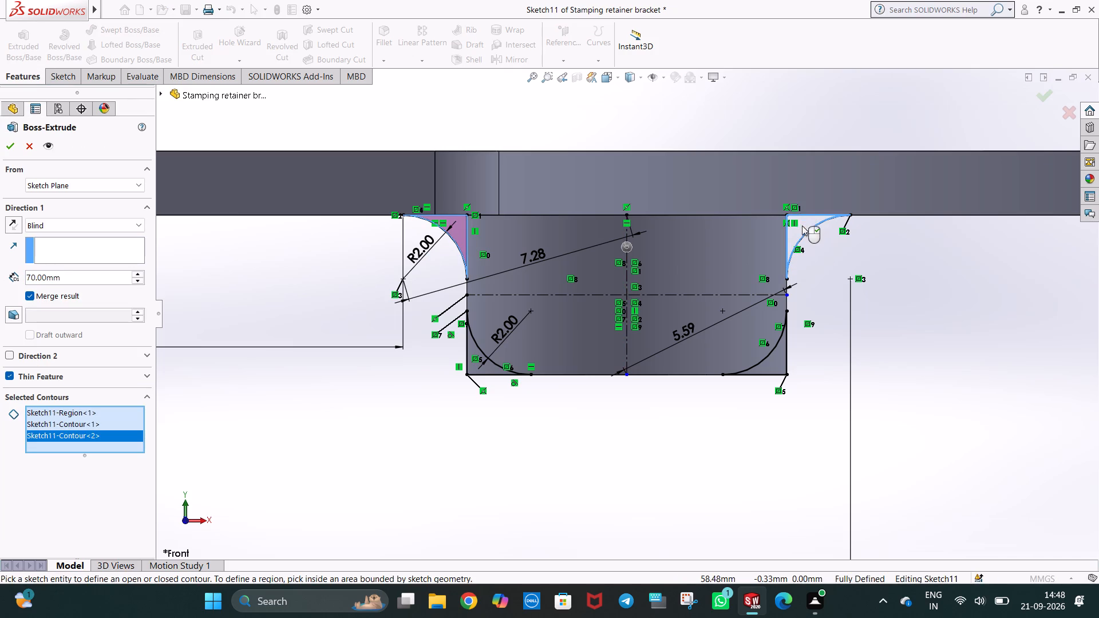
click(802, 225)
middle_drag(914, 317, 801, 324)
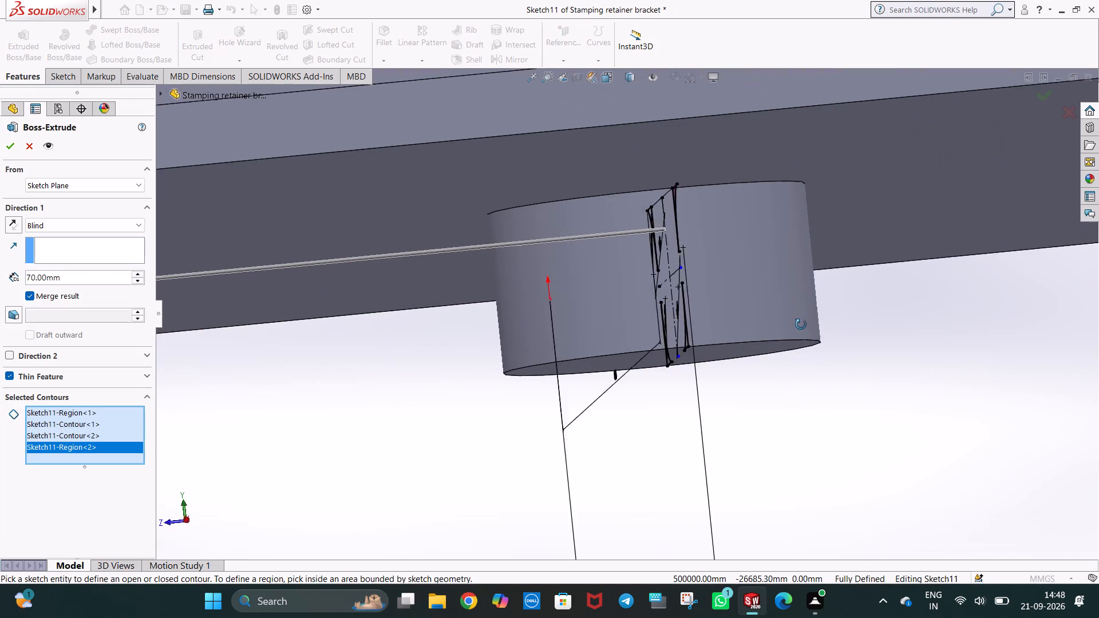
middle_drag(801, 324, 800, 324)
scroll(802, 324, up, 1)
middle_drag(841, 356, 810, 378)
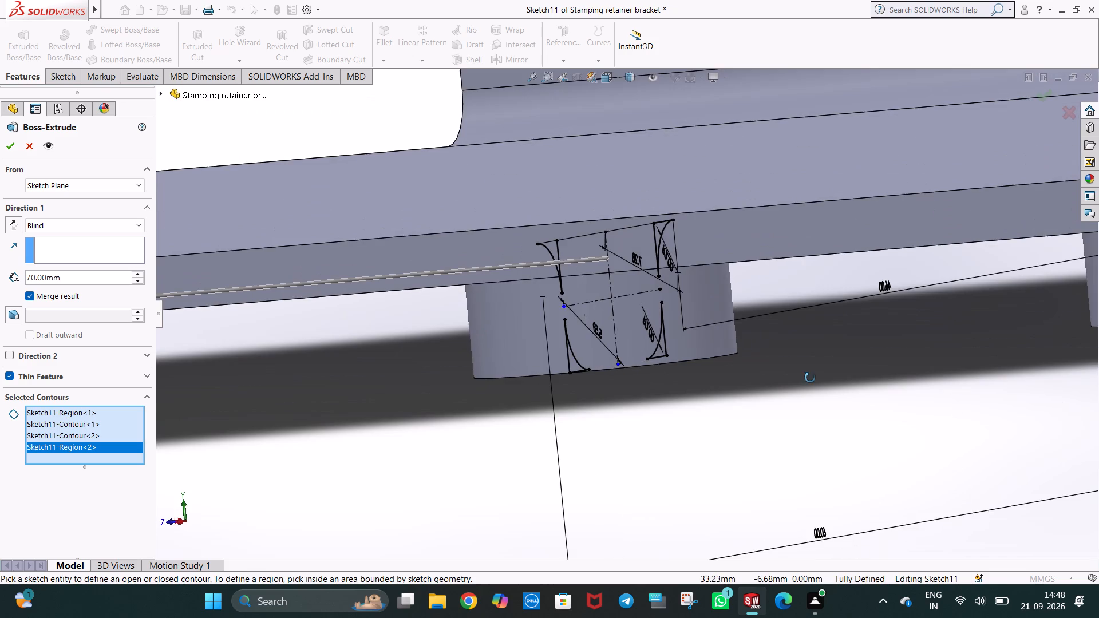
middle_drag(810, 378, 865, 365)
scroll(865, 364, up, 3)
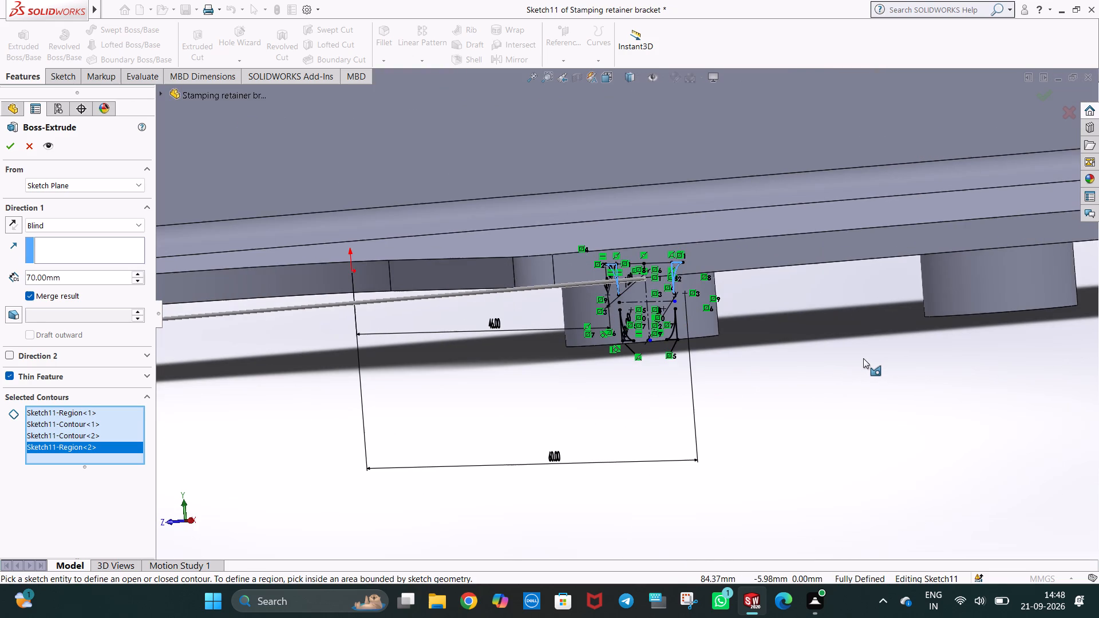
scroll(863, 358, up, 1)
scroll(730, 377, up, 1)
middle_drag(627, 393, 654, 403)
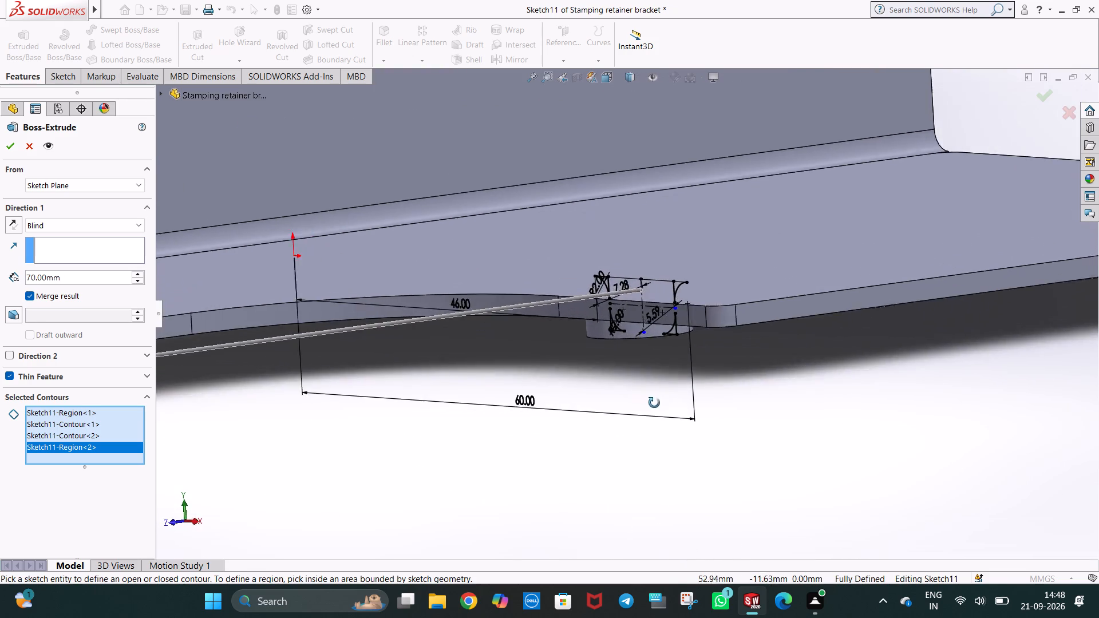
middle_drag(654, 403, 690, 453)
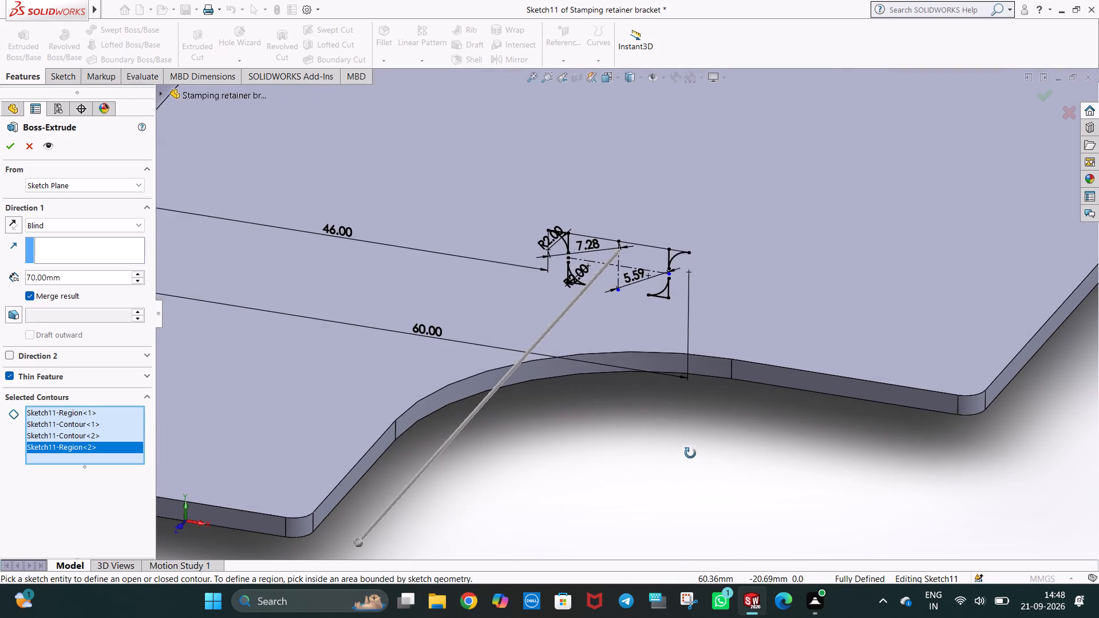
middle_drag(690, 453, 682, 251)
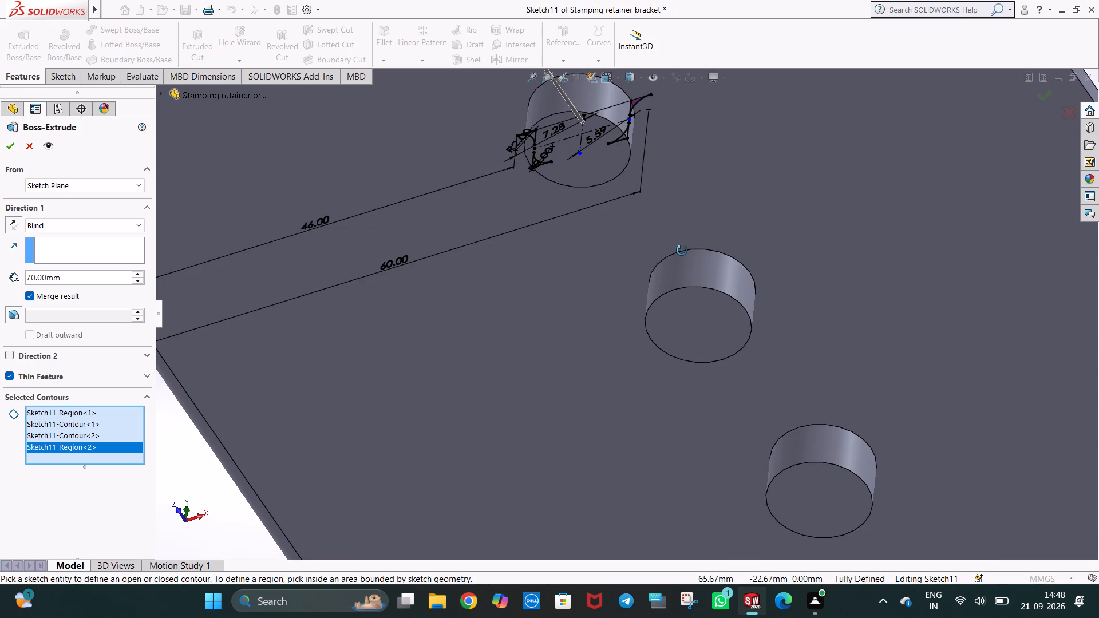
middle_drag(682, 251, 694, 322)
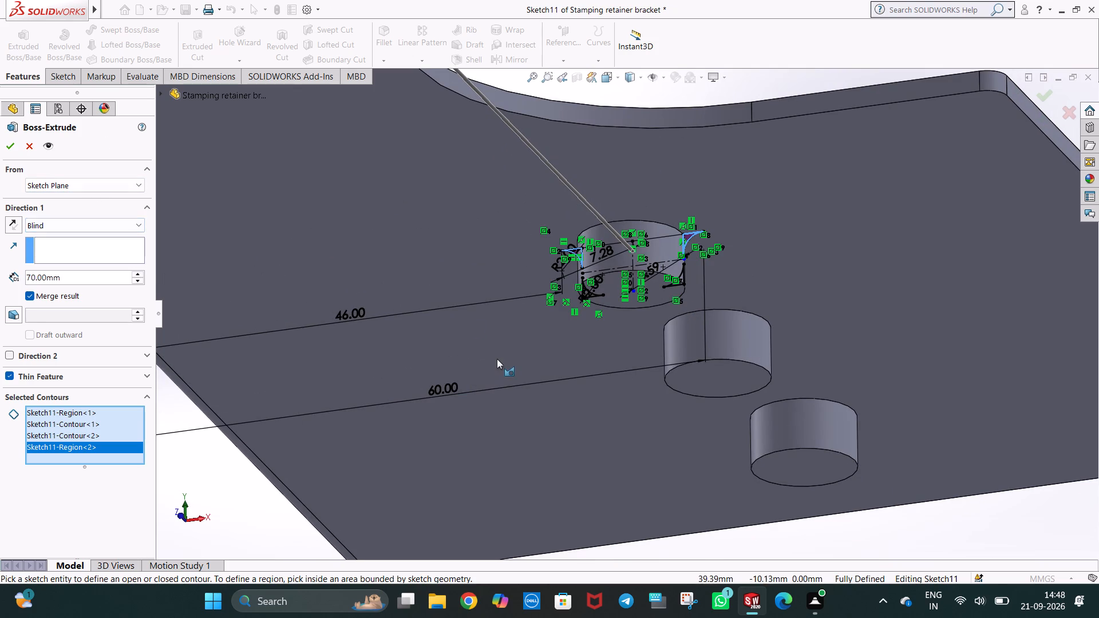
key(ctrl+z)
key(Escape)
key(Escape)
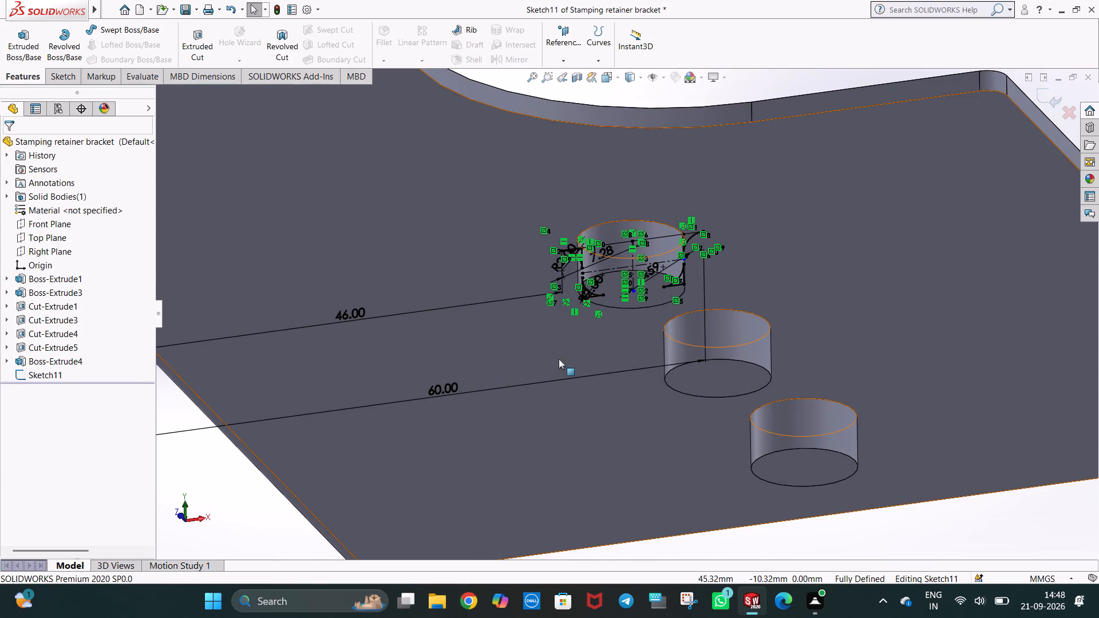
Create an extruded cut, Through All - Both, from only the two lower arc corner contours of the boss sketch.
scroll(661, 411, up, 2)
middle_drag(659, 410, 671, 450)
key(ctrl+1)
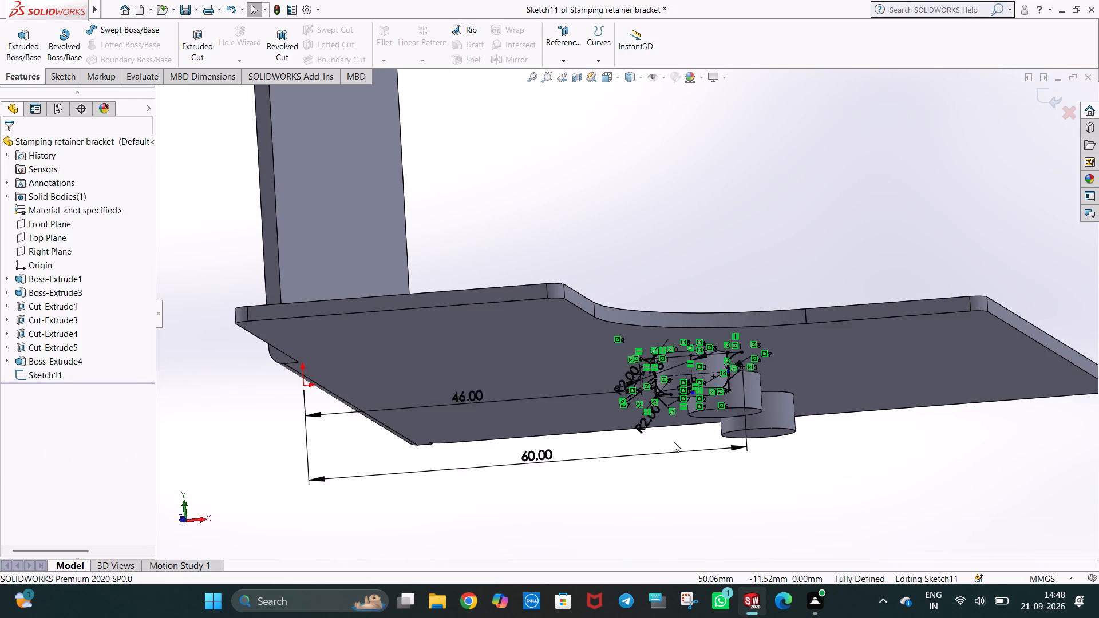
scroll(642, 431, down, 2)
scroll(637, 526, down, 11)
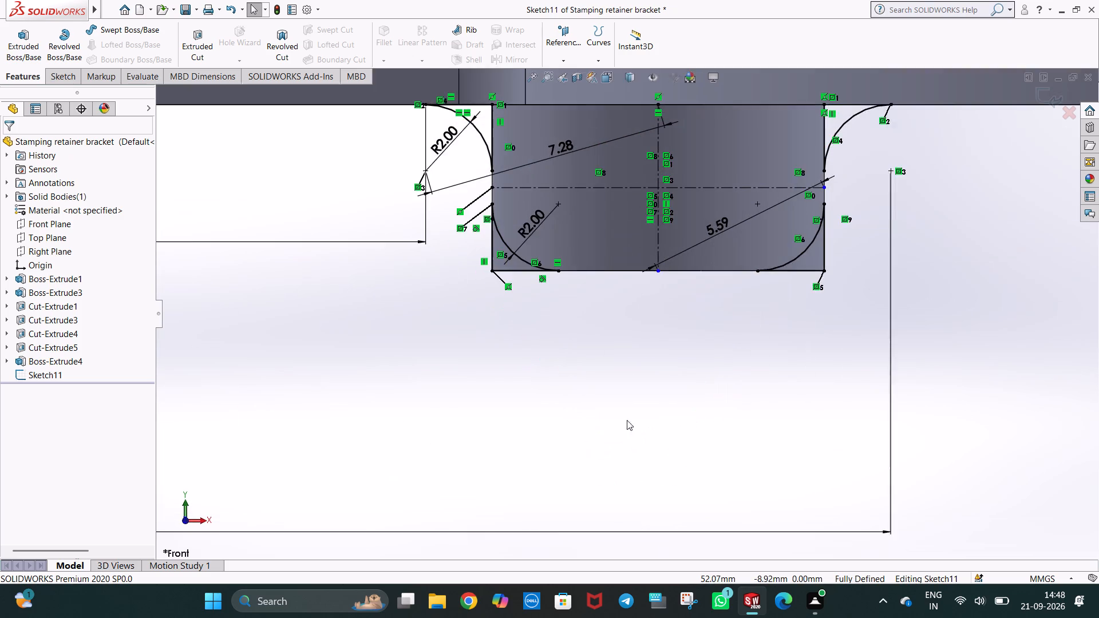
scroll(619, 377, down, 1)
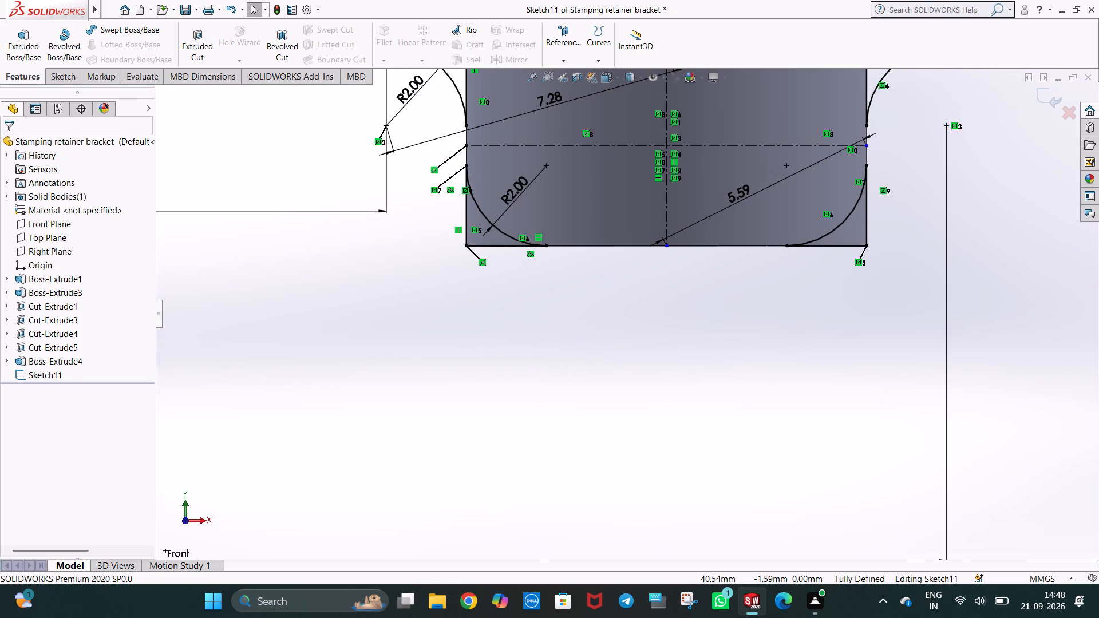
click(194, 47)
click(477, 219)
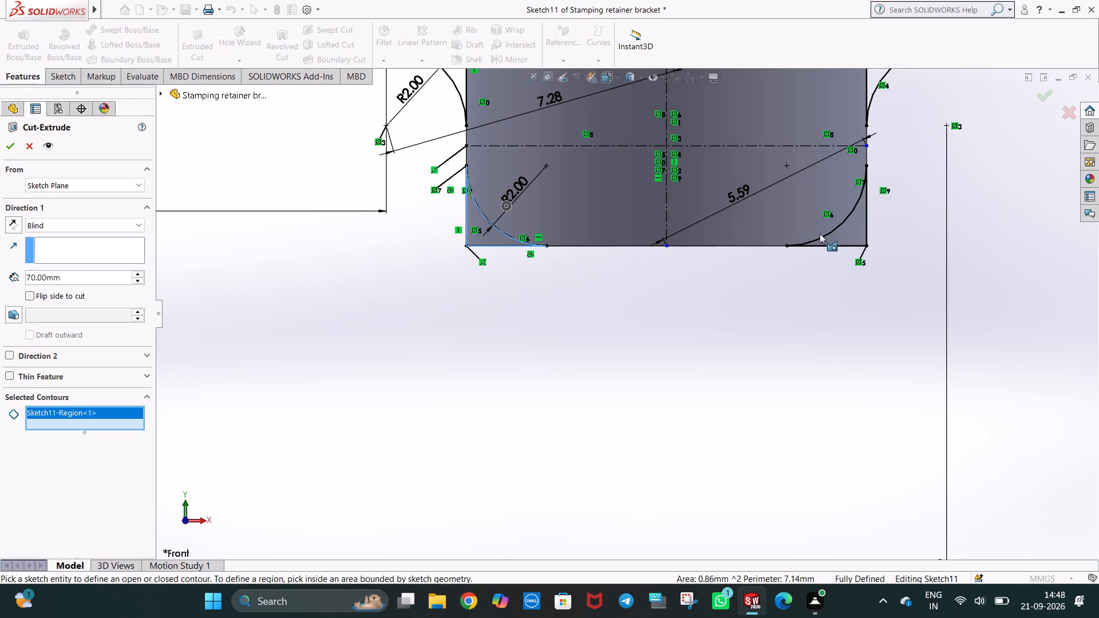
click(844, 230)
middle_drag(843, 231, 823, 246)
click(92, 222)
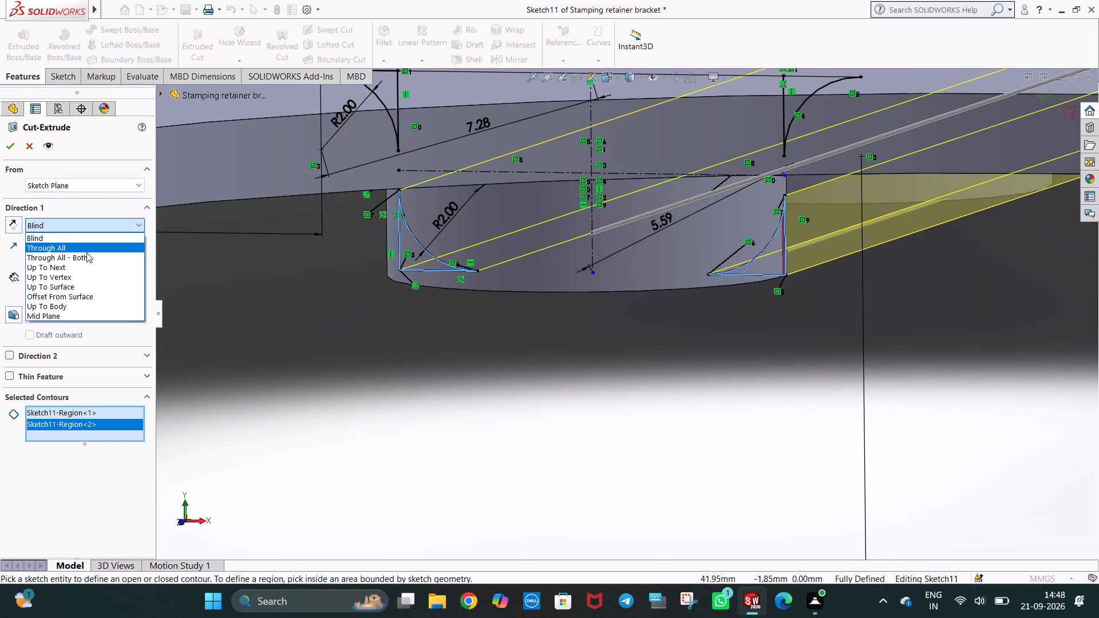
click(90, 254)
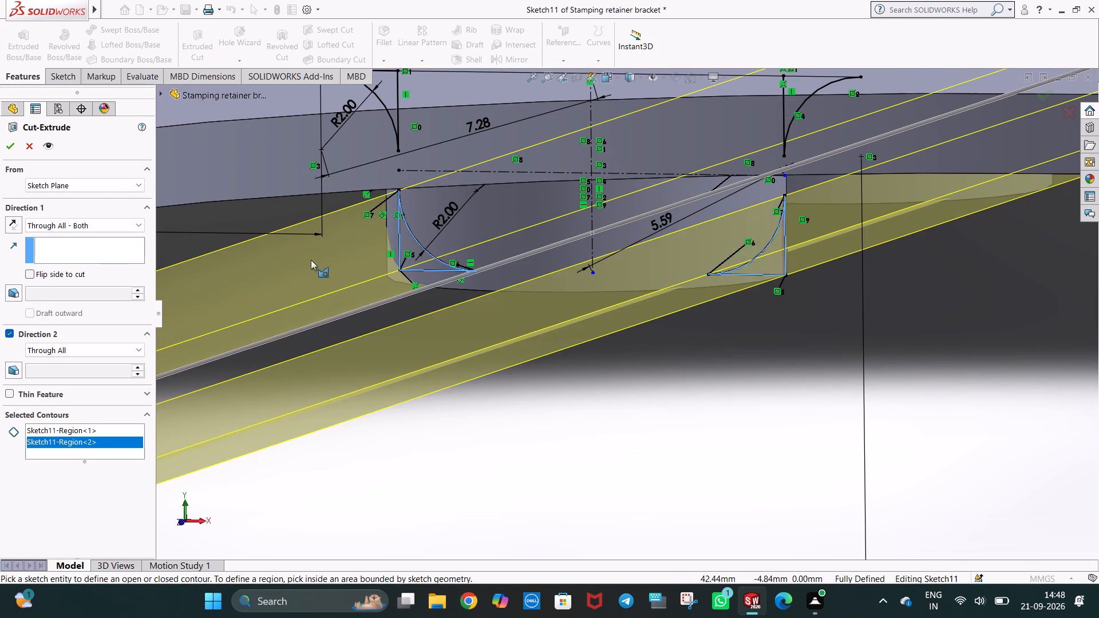
scroll(699, 360, up, 3)
middle_drag(700, 360, 651, 327)
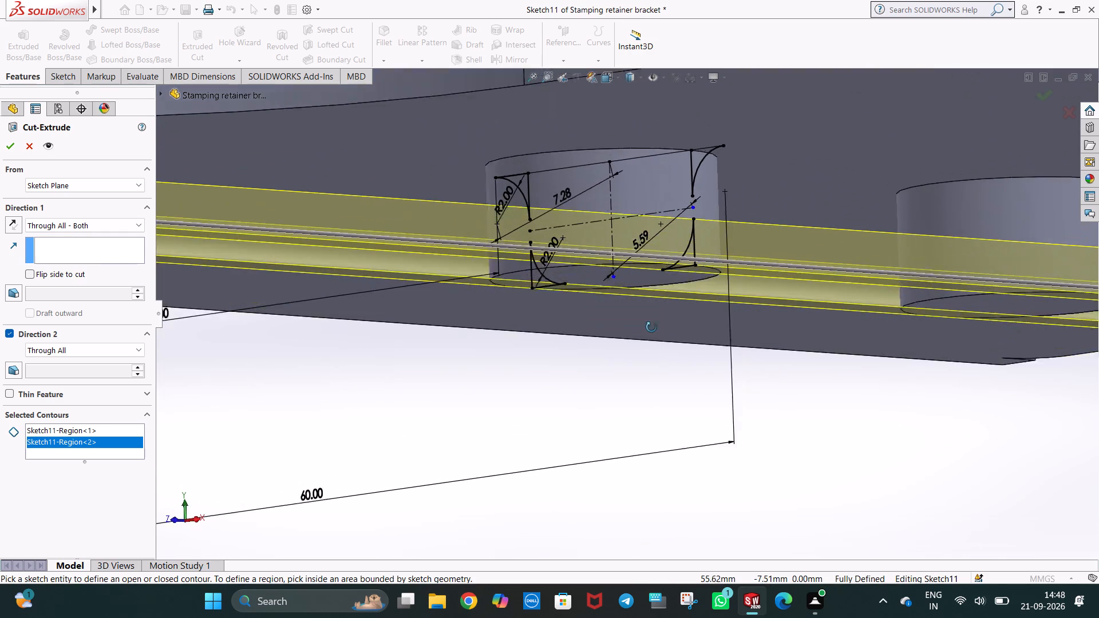
middle_drag(651, 327, 640, 326)
click(11, 149)
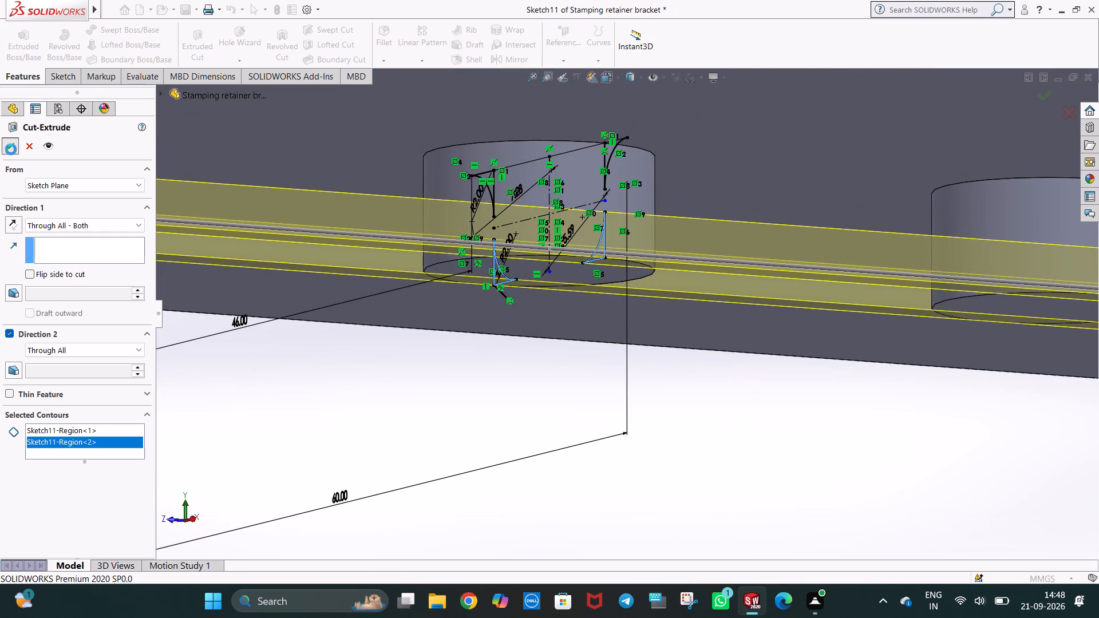
Inspect the two-contour cut's effect on the bosses beneath the base flange, from the front and at an angle.
middle_drag(440, 374, 495, 379)
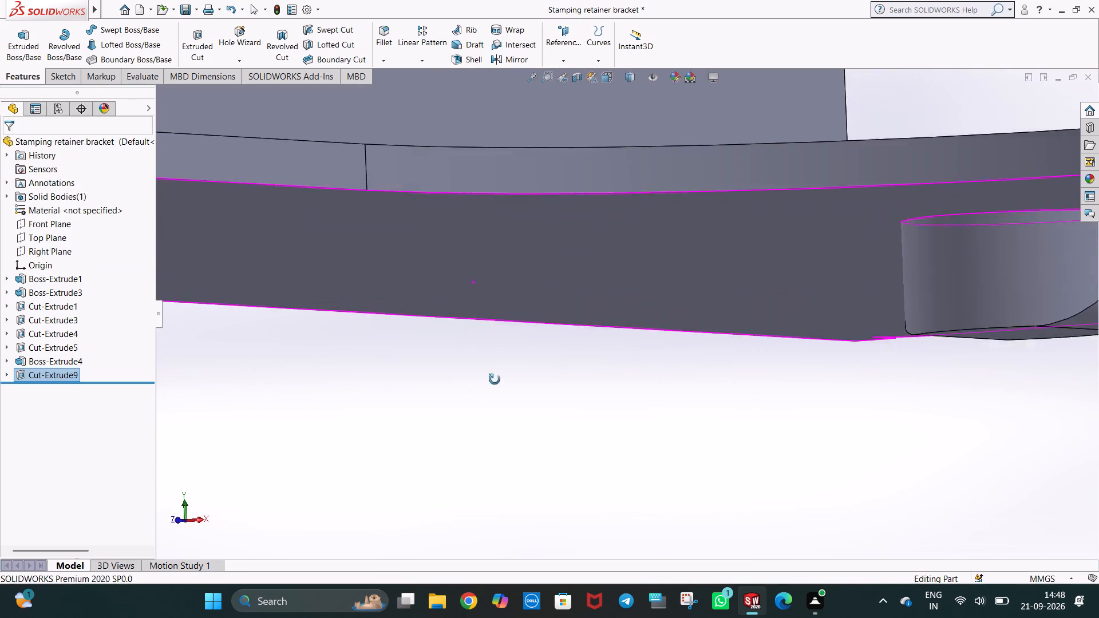
middle_drag(495, 379, 551, 386)
scroll(551, 386, up, 2)
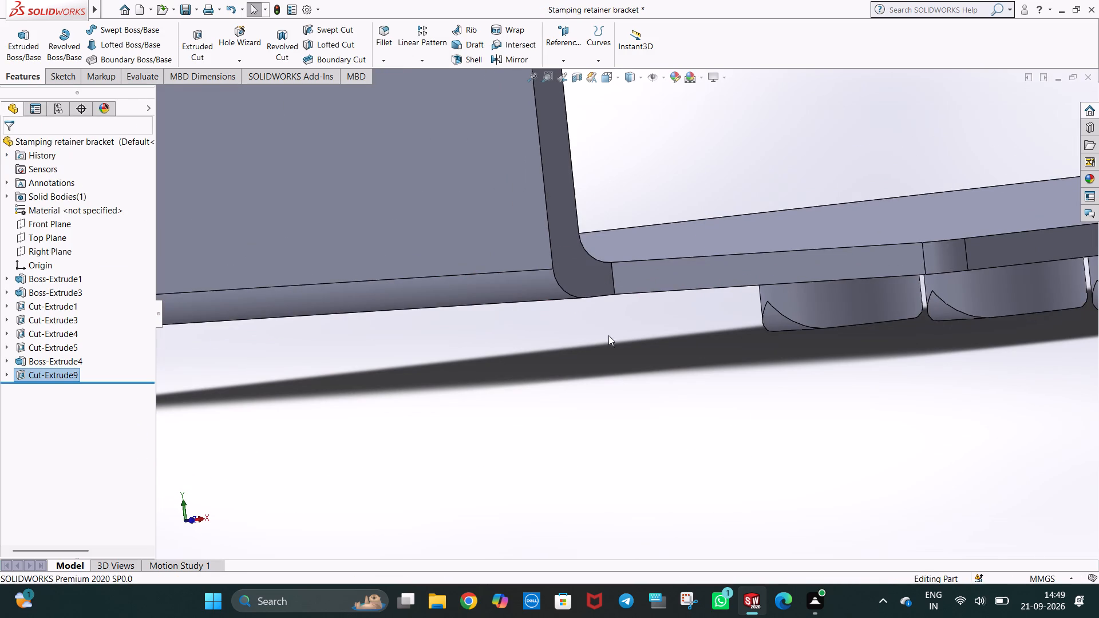
key(ctrl+1)
scroll(657, 526, down, 3)
scroll(627, 492, down, 4)
right_click(640, 386)
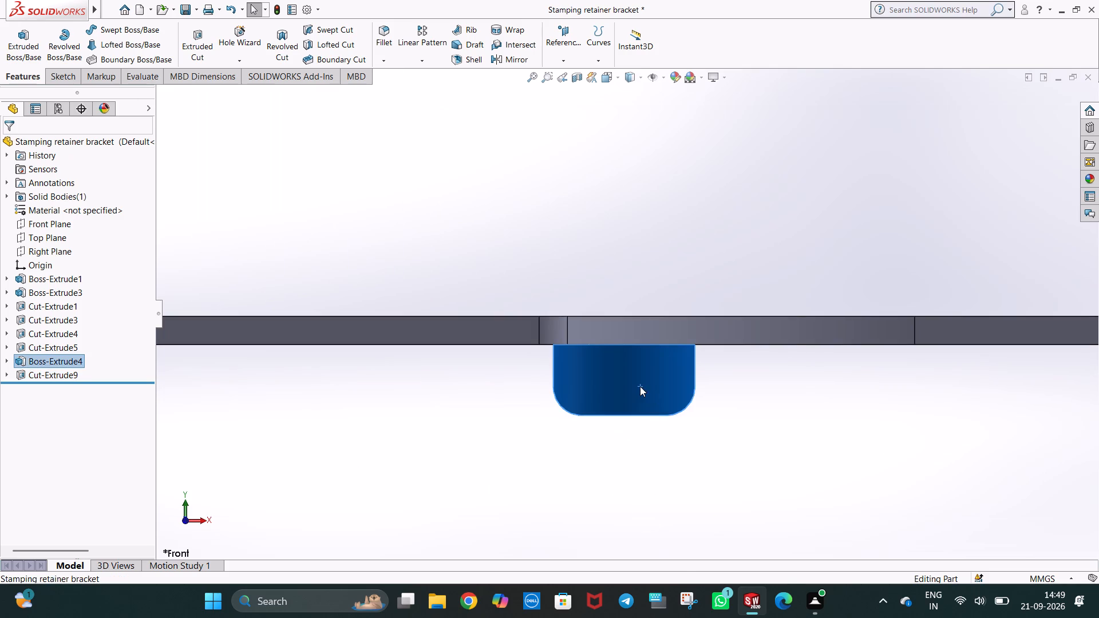
click(559, 403)
click(691, 428)
scroll(721, 406, up, 1)
middle_drag(721, 406, 711, 423)
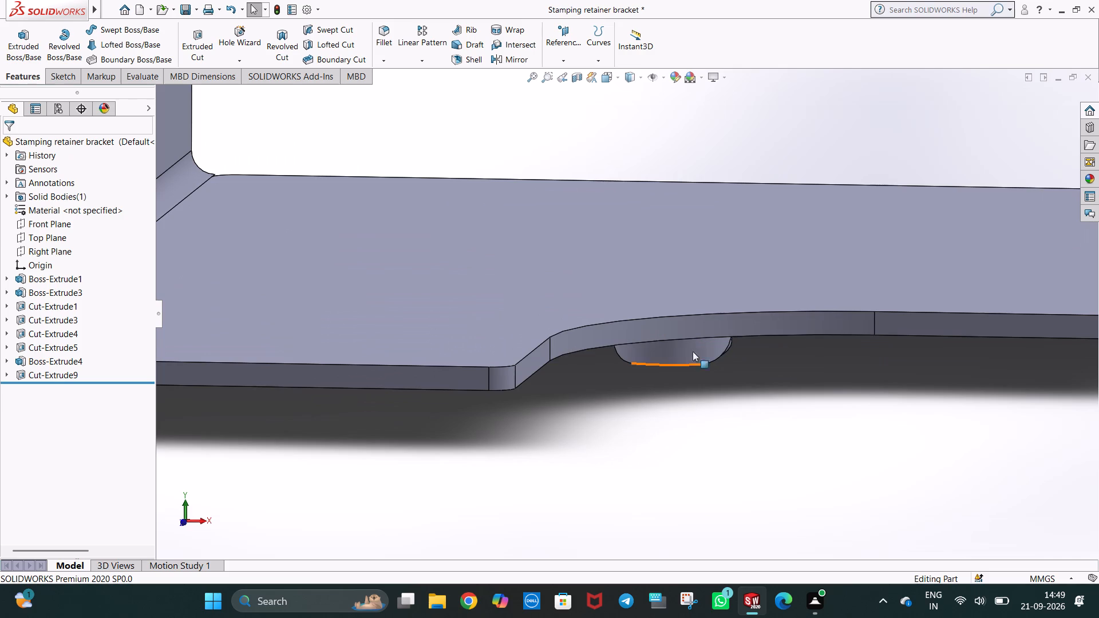
Start a new sketch on the top face of the base flange and view it square-on.
right_click(722, 272)
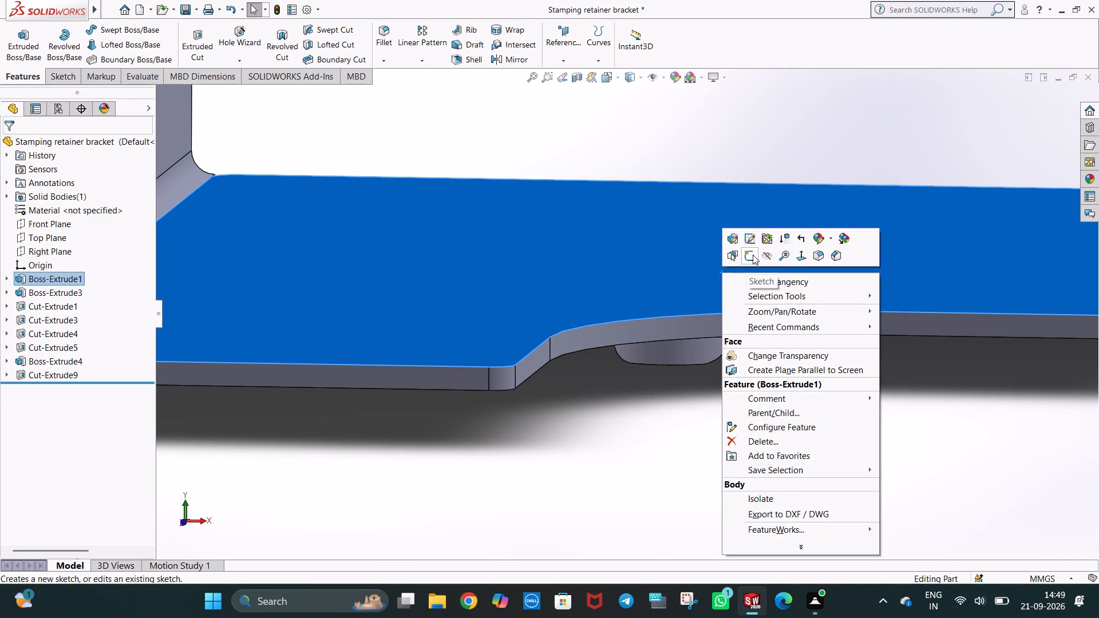
click(753, 255)
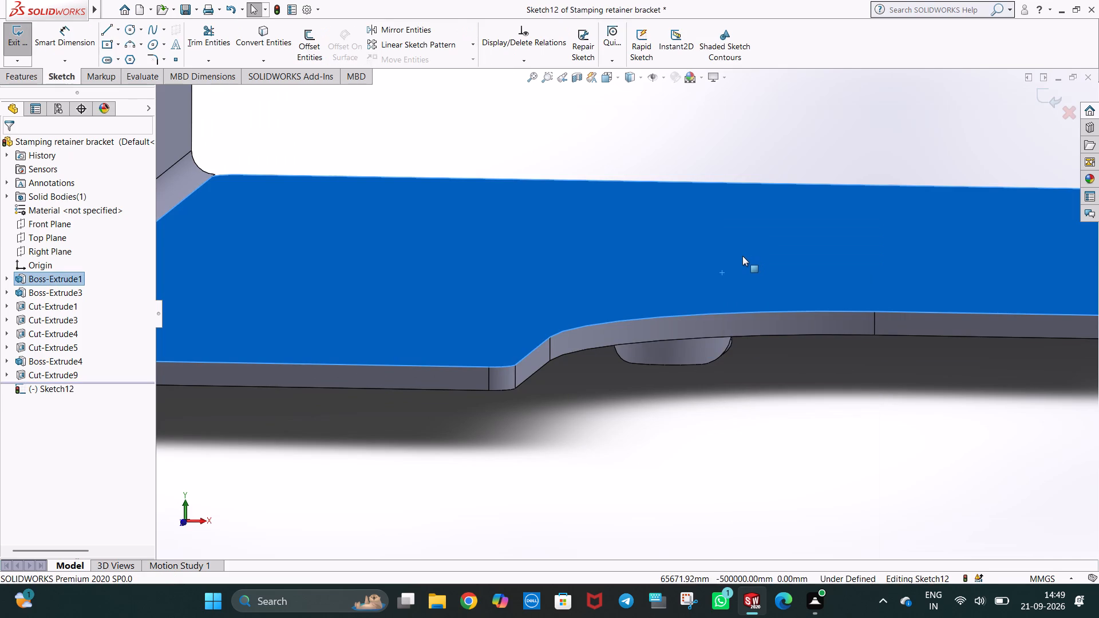
key(ctrl+8)
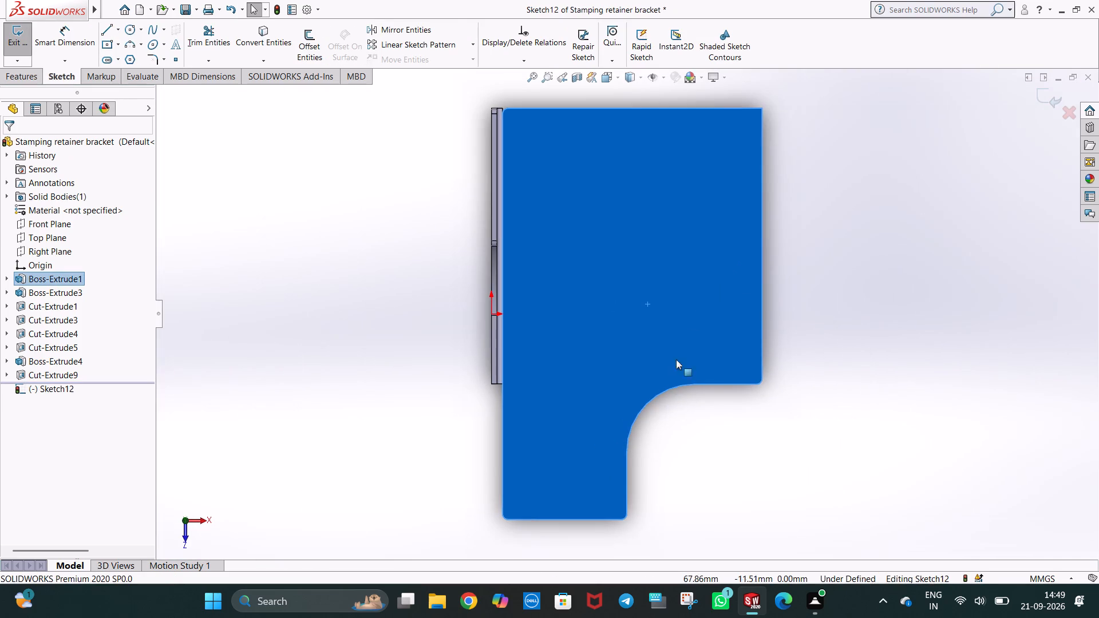
Sketch two consecutive 25 mm centrelines along the base flange's straight outer edge, starting from the corner farthest from the arc cutout.
middle_drag(705, 463, 687, 467)
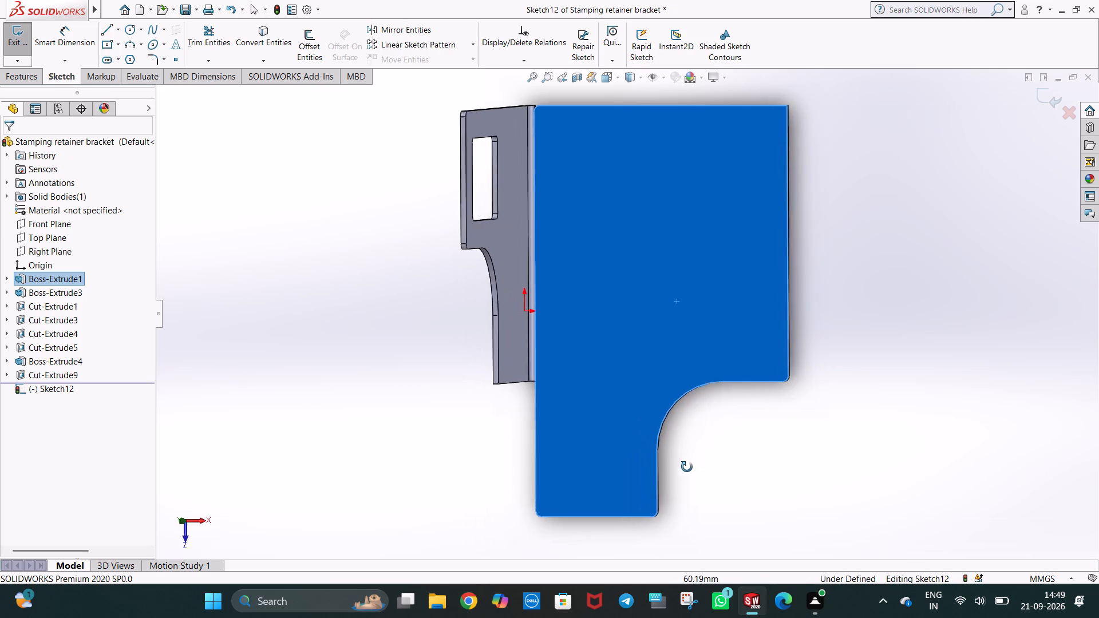
middle_drag(687, 467, 692, 449)
scroll(709, 434, up, 1)
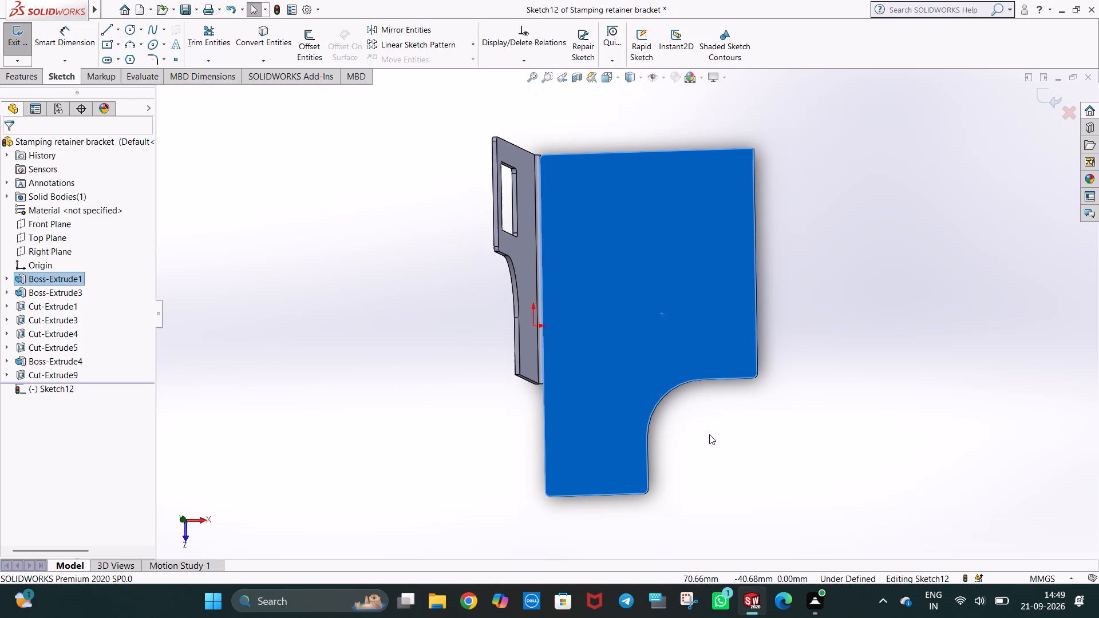
middle_click(733, 463)
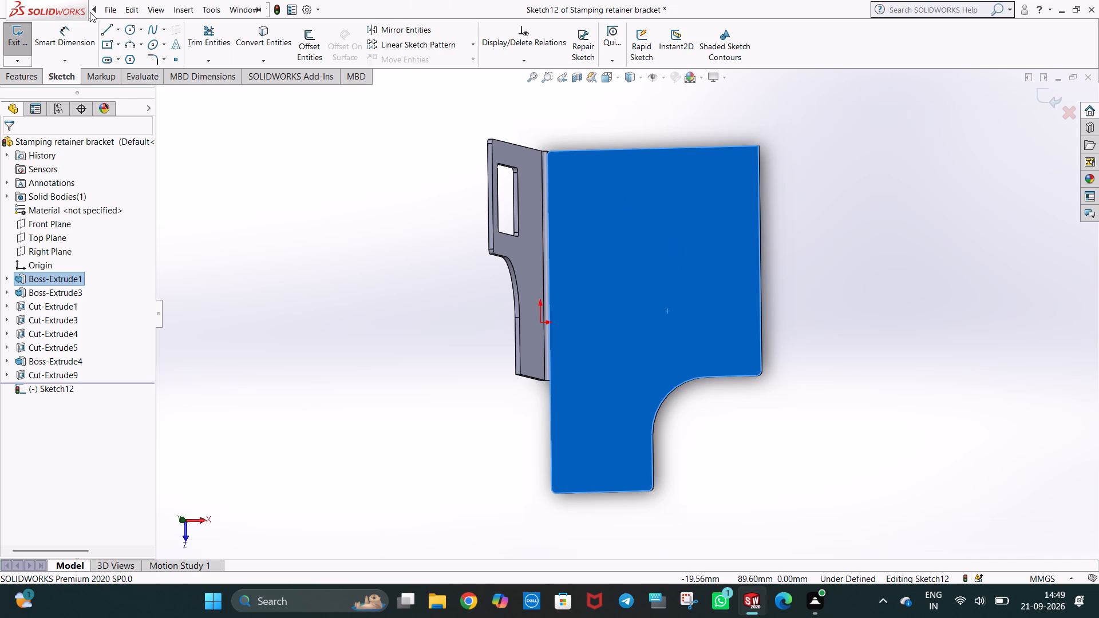
click(116, 31)
click(125, 60)
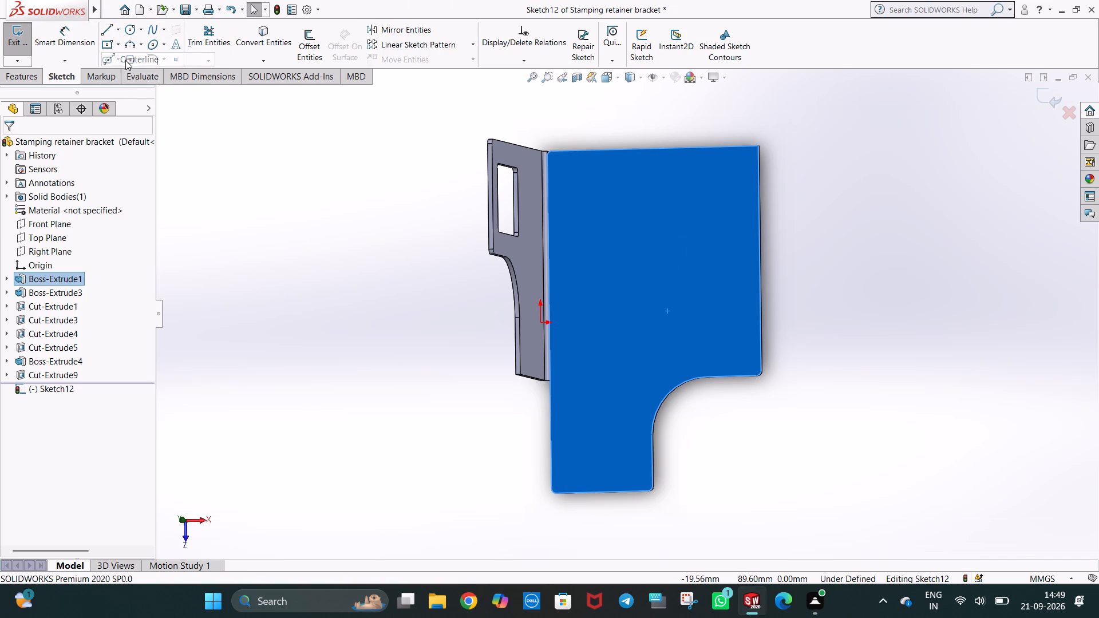
click(758, 146)
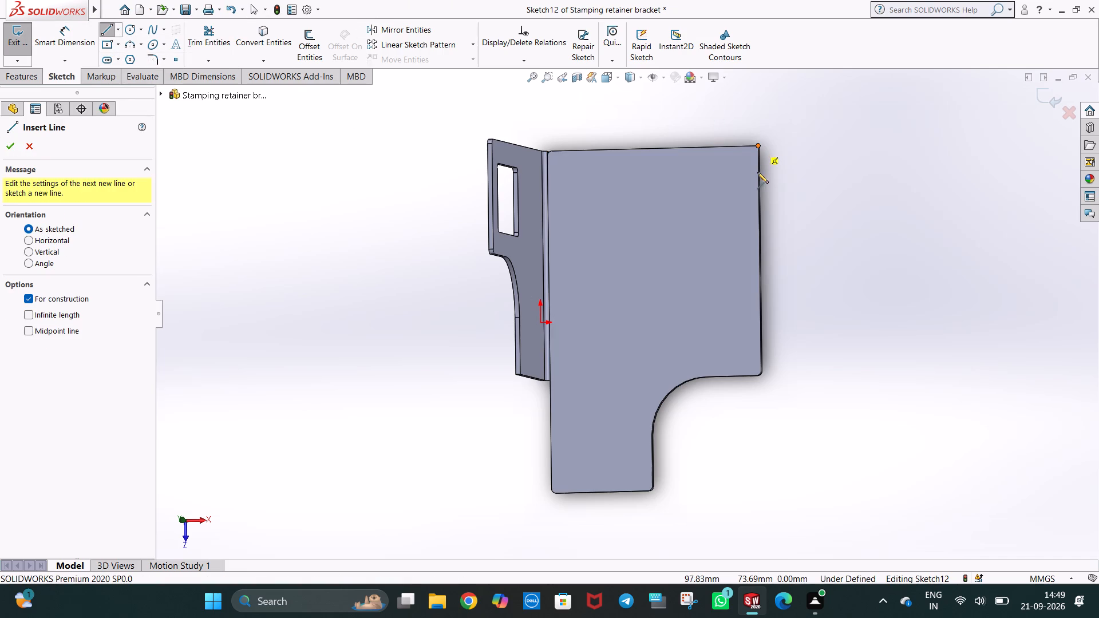
click(759, 228)
text(25)
key(Return)
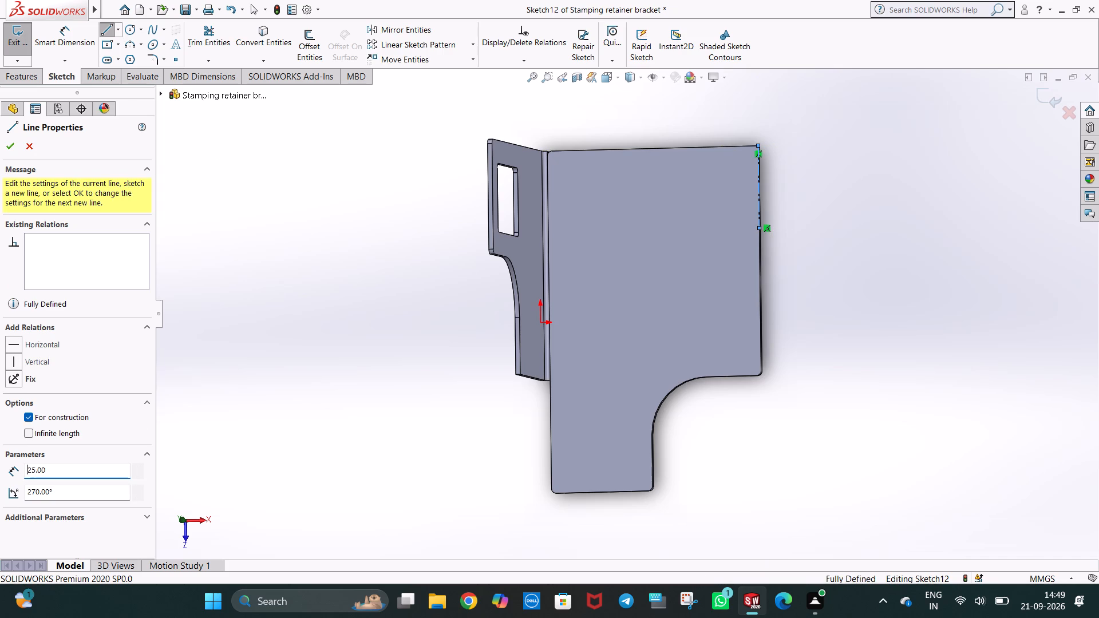
click(761, 266)
text(25)
key(Return)
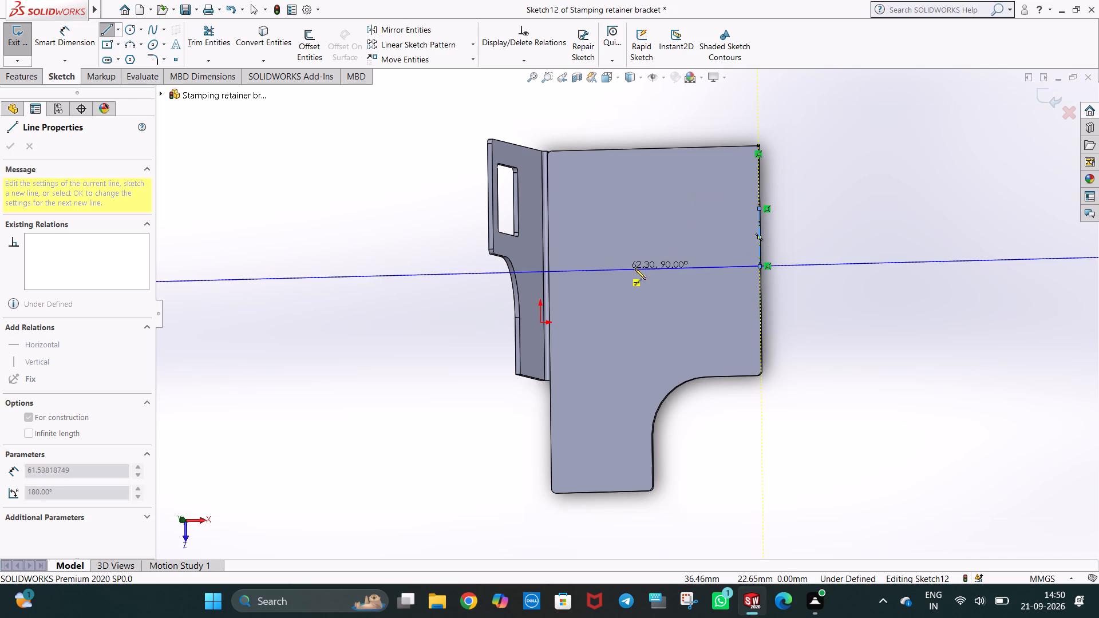
Sketch a 45 mm horizontal centreline inward from the end of the second edge centreline.
click(650, 270)
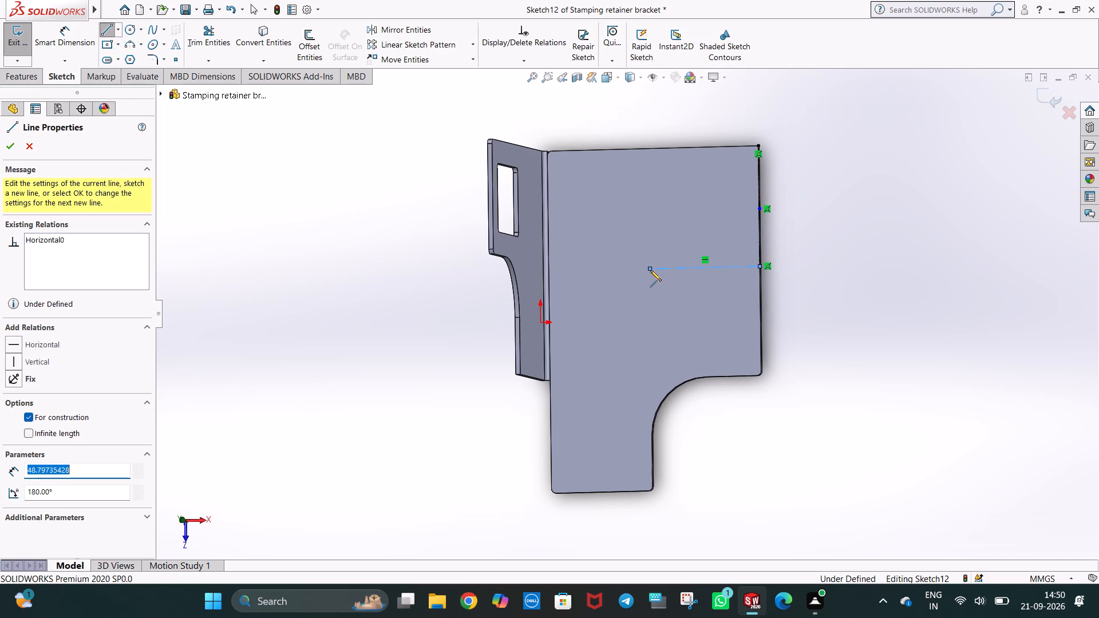
text(45)
key(Return)
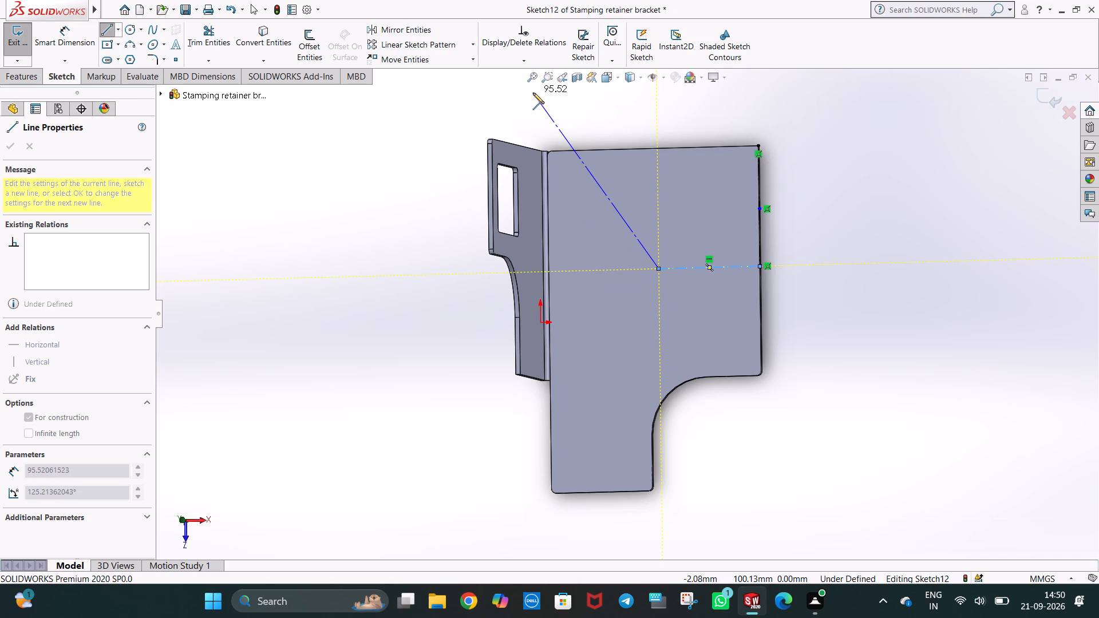
key(Escape)
key(Escape)
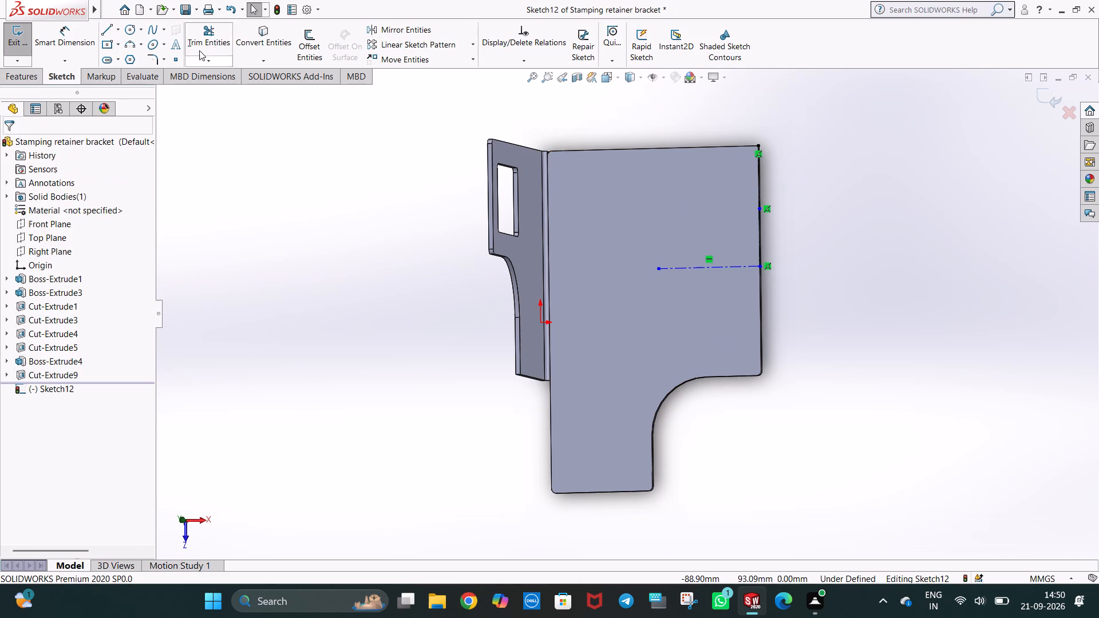
Sketch two circles of 4 mm radius, one at the horizontal centreline's inner end and one directly above it.
click(125, 27)
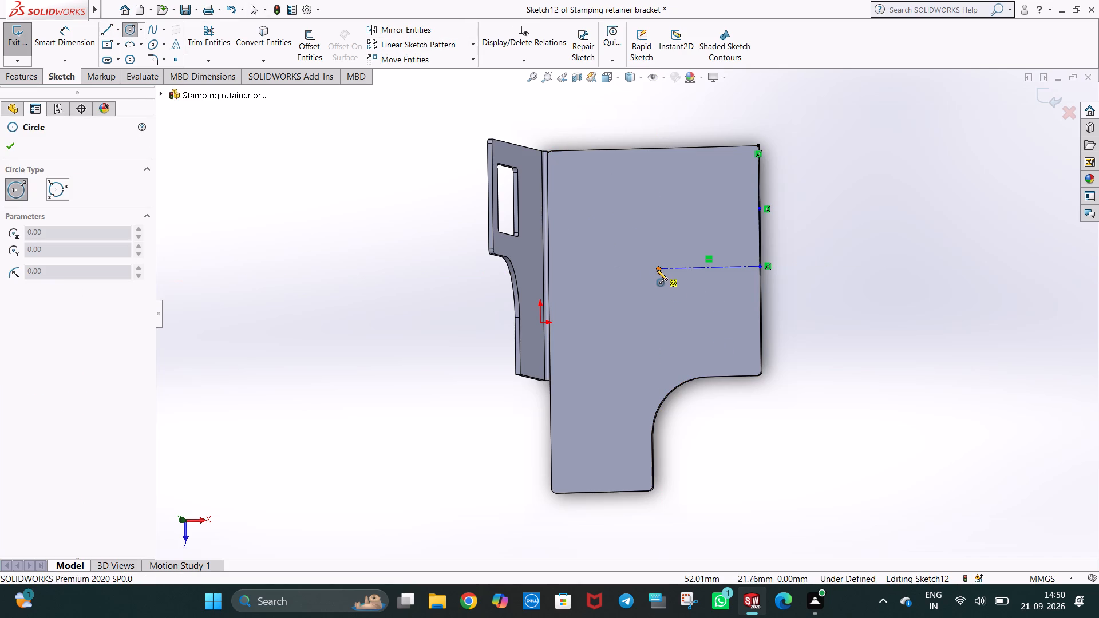
click(658, 268)
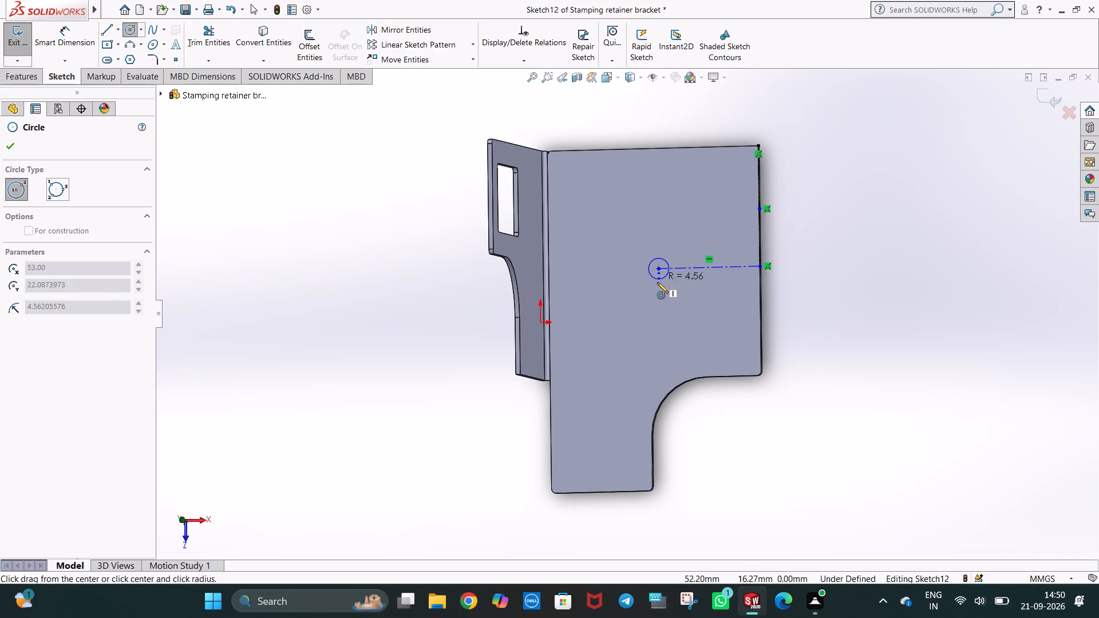
click(657, 282)
key(4)
key(Return)
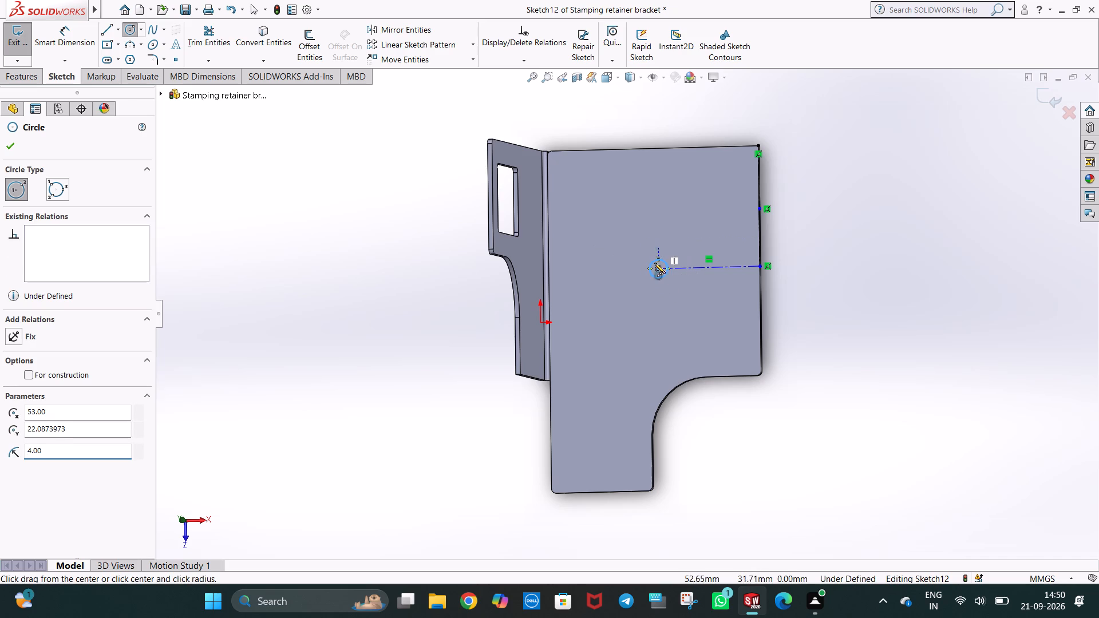
click(658, 212)
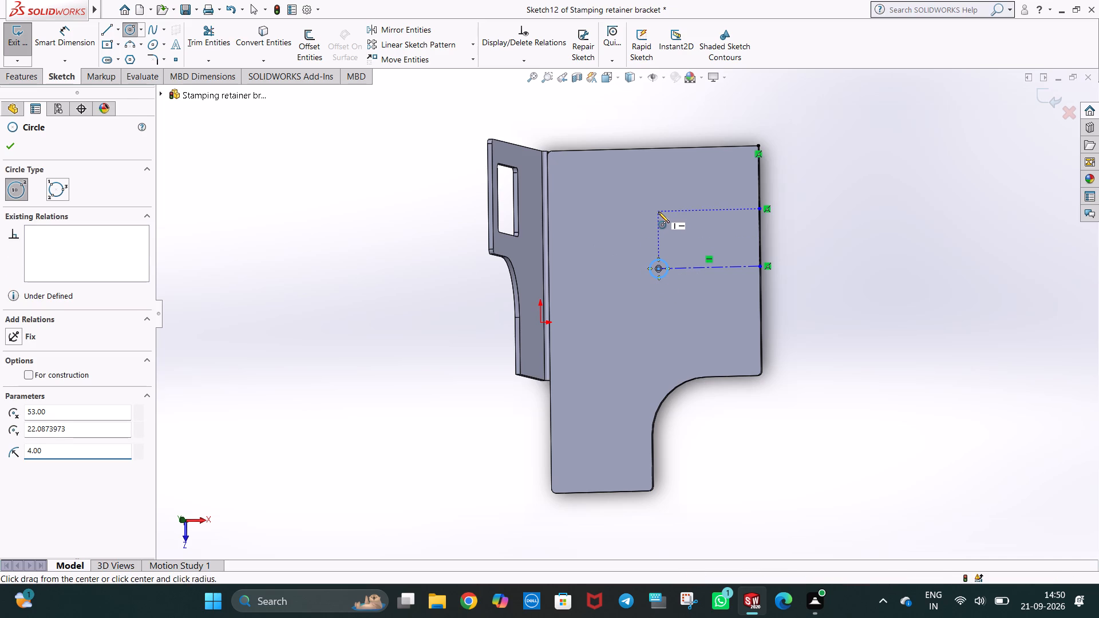
click(663, 220)
key(4)
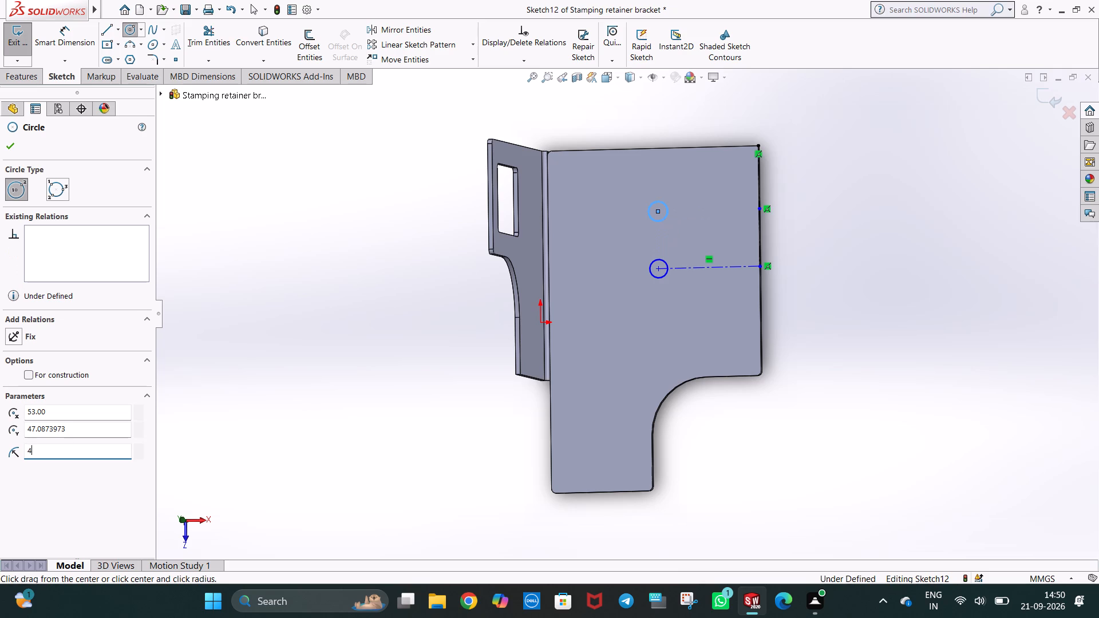
key(Return)
key(Escape)
key(Escape)
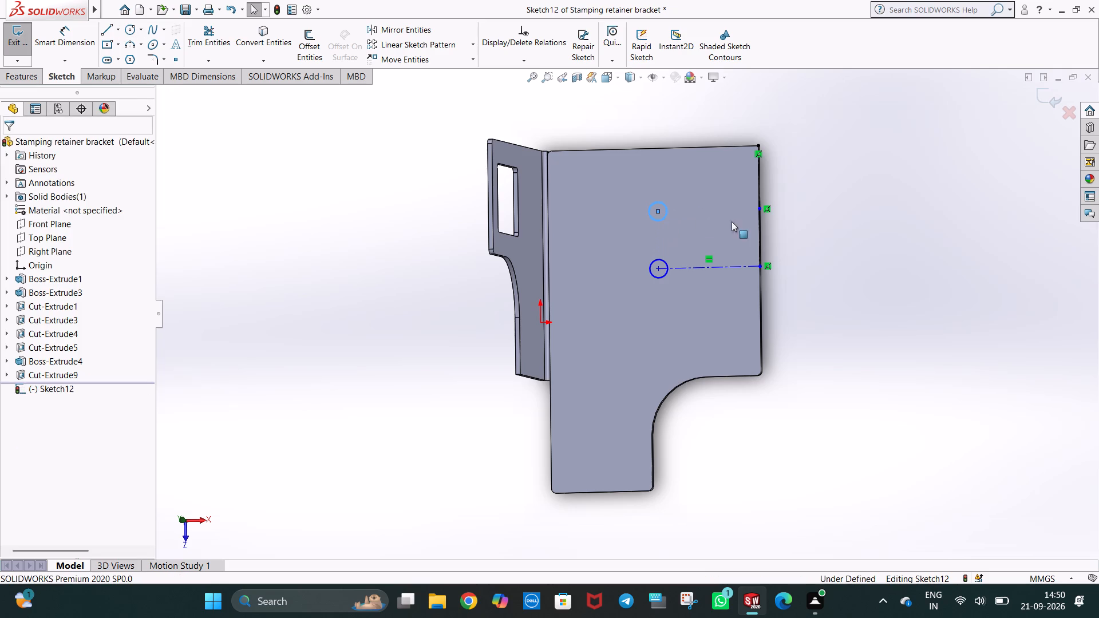
click(798, 223)
Dimension the diameters of both circles at 8 mm.
click(82, 39)
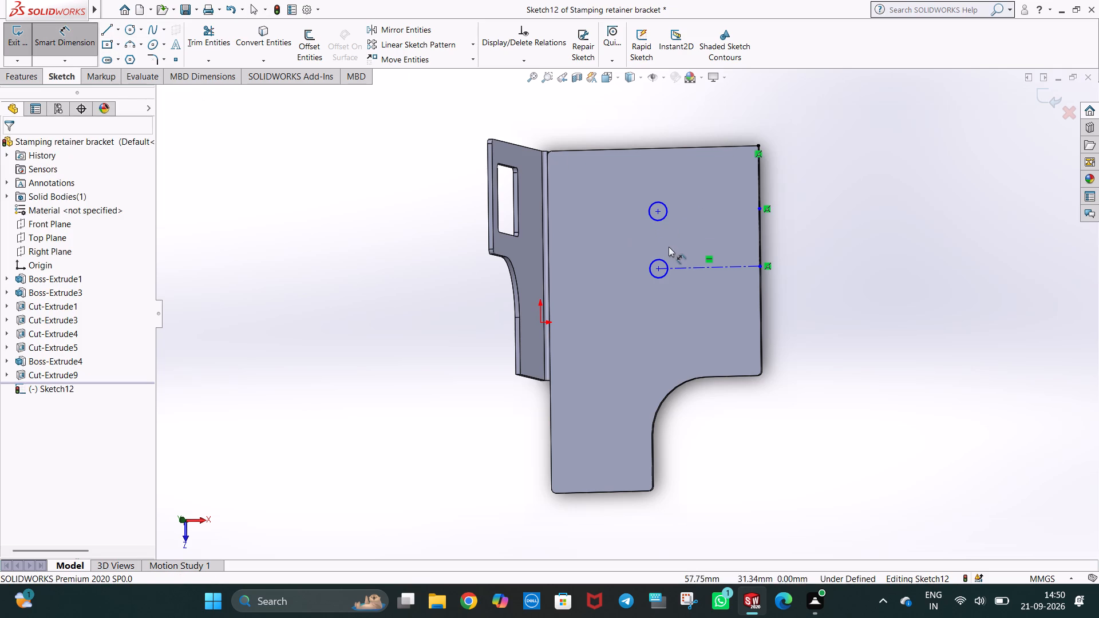
click(669, 208)
click(688, 191)
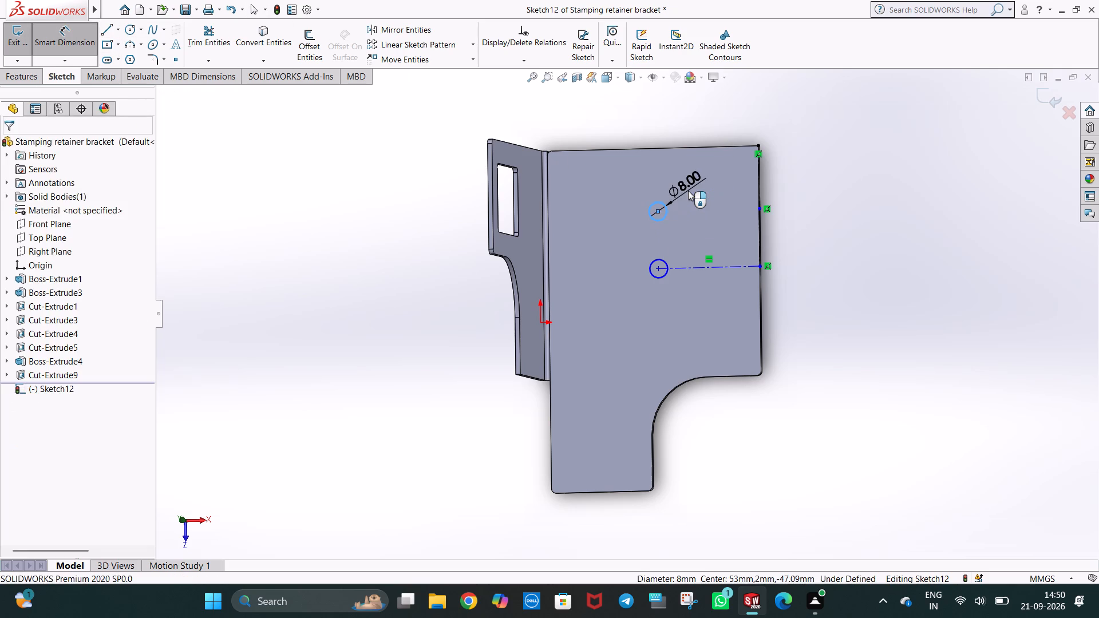
click(639, 174)
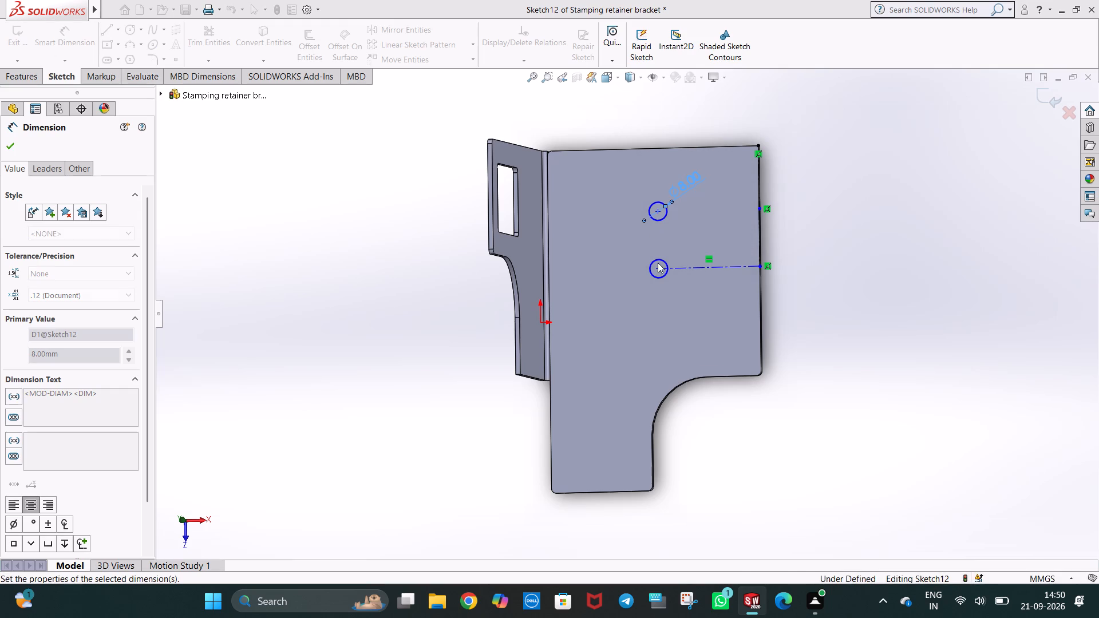
click(667, 263)
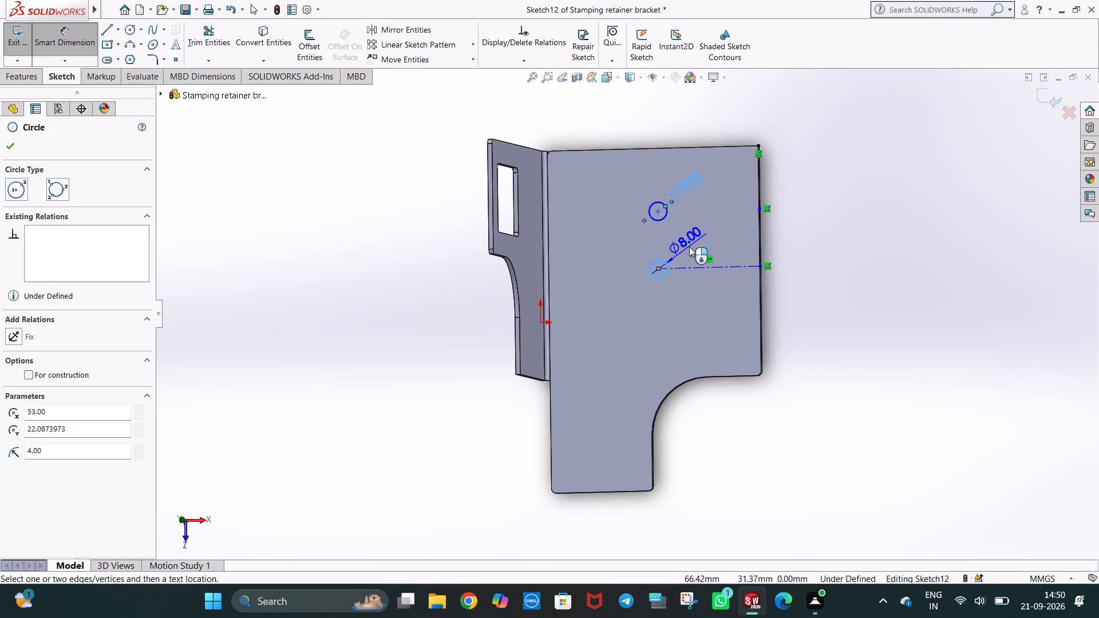
click(689, 247)
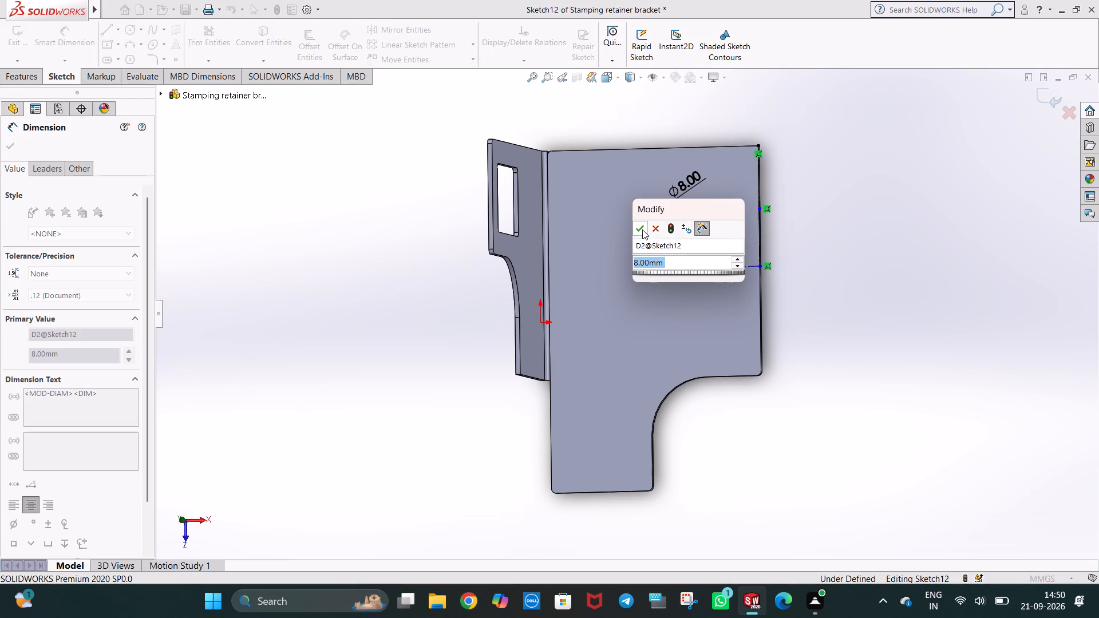
click(642, 229)
click(808, 222)
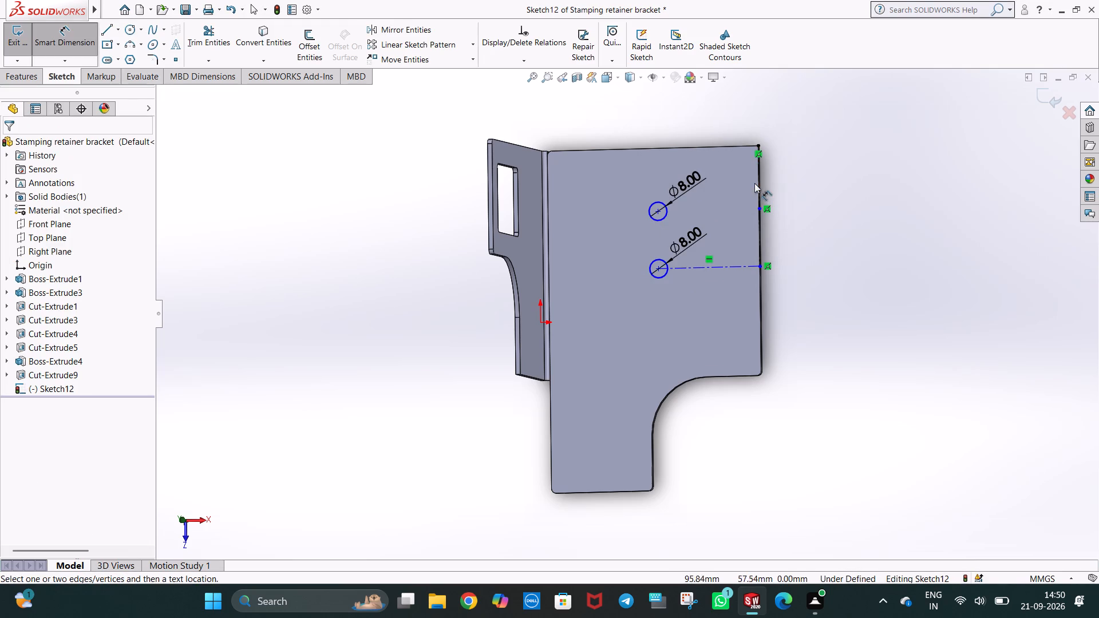
Dimension each of the two centreline segments along the outer edge to 25 mm.
click(760, 179)
click(778, 177)
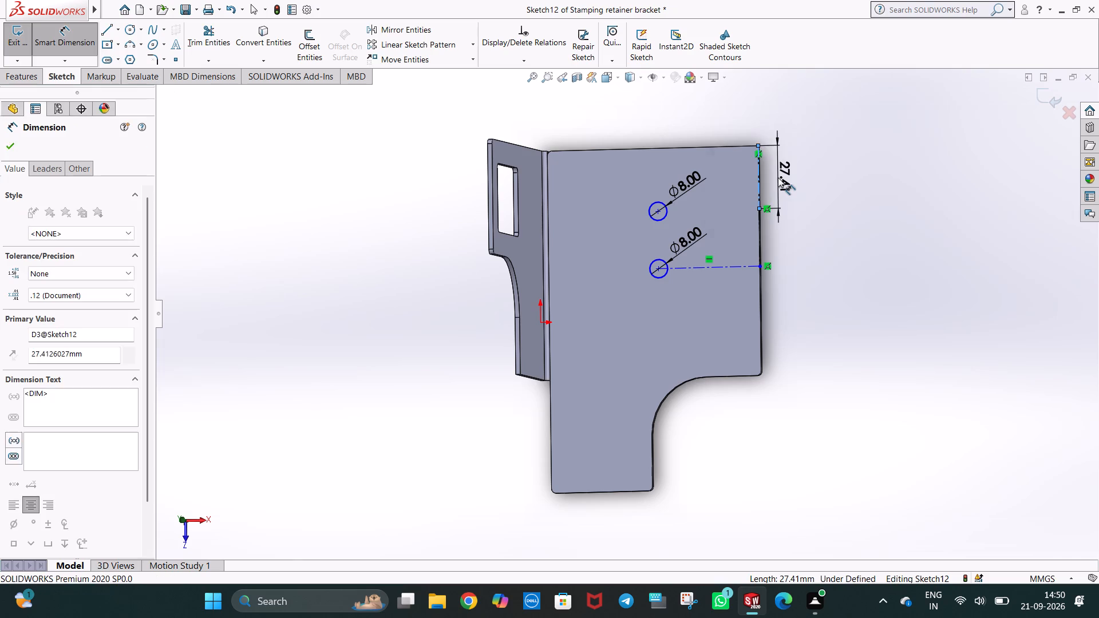
text(25)
key(Return)
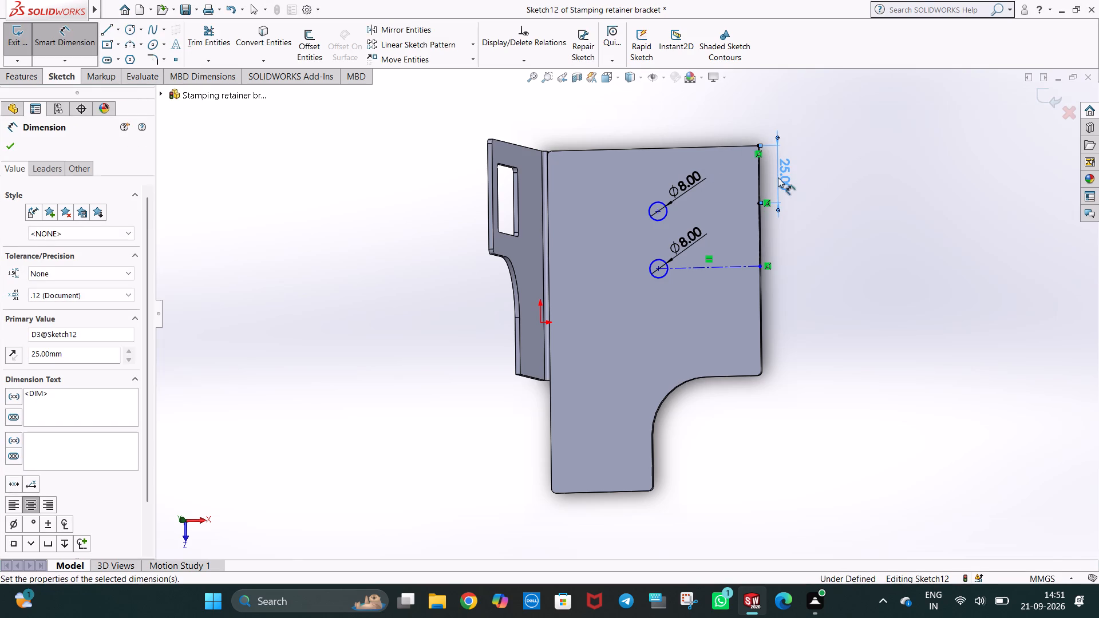
click(758, 243)
click(785, 237)
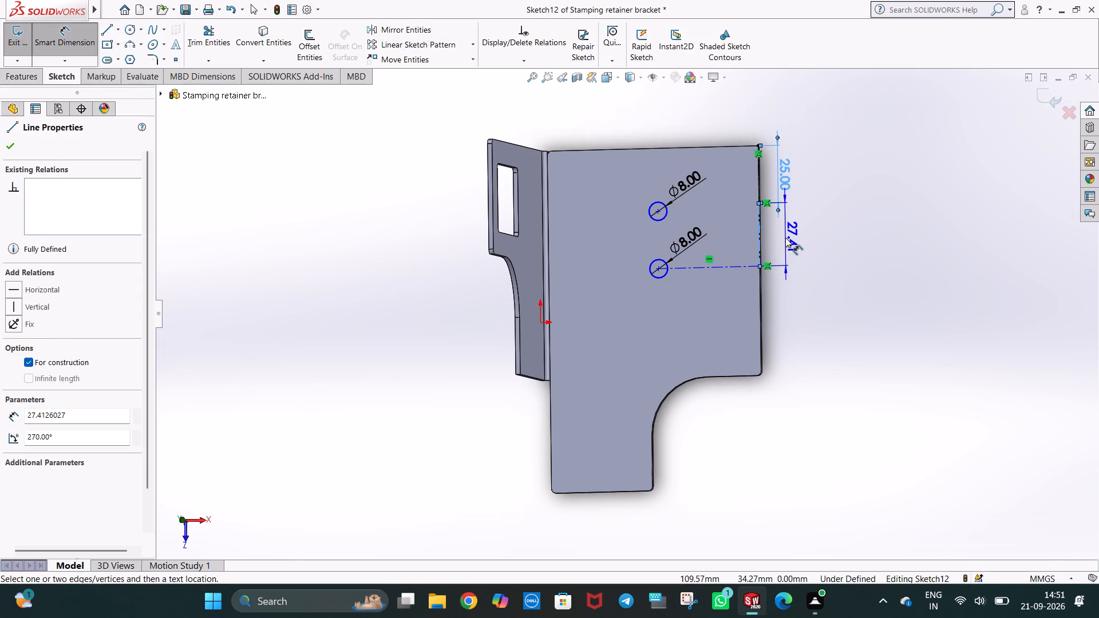
text(25)
key(Return)
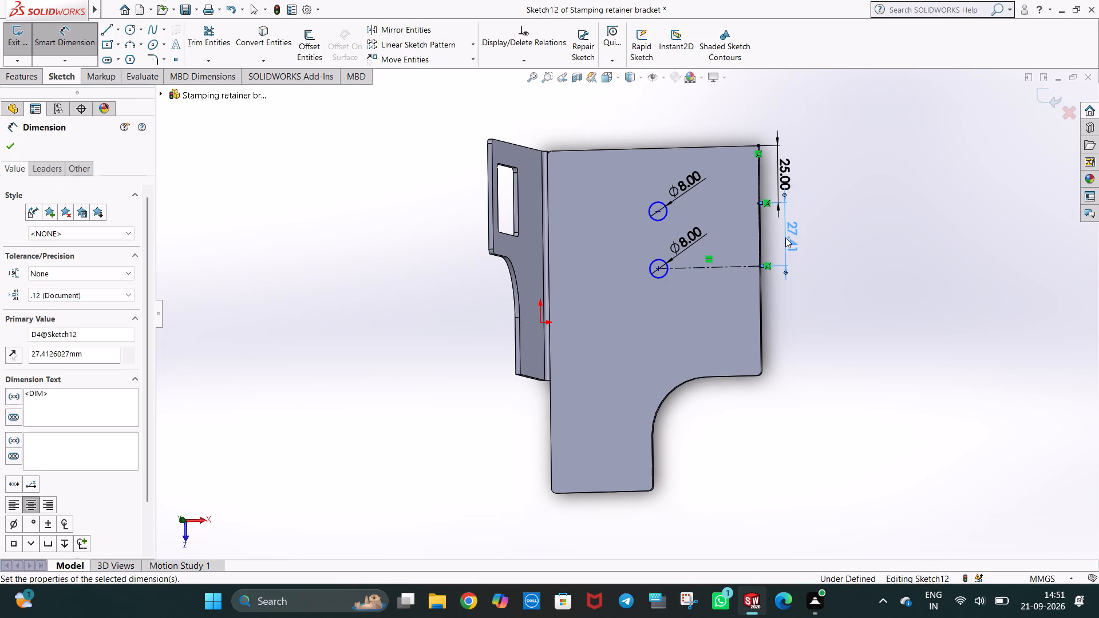
click(827, 247)
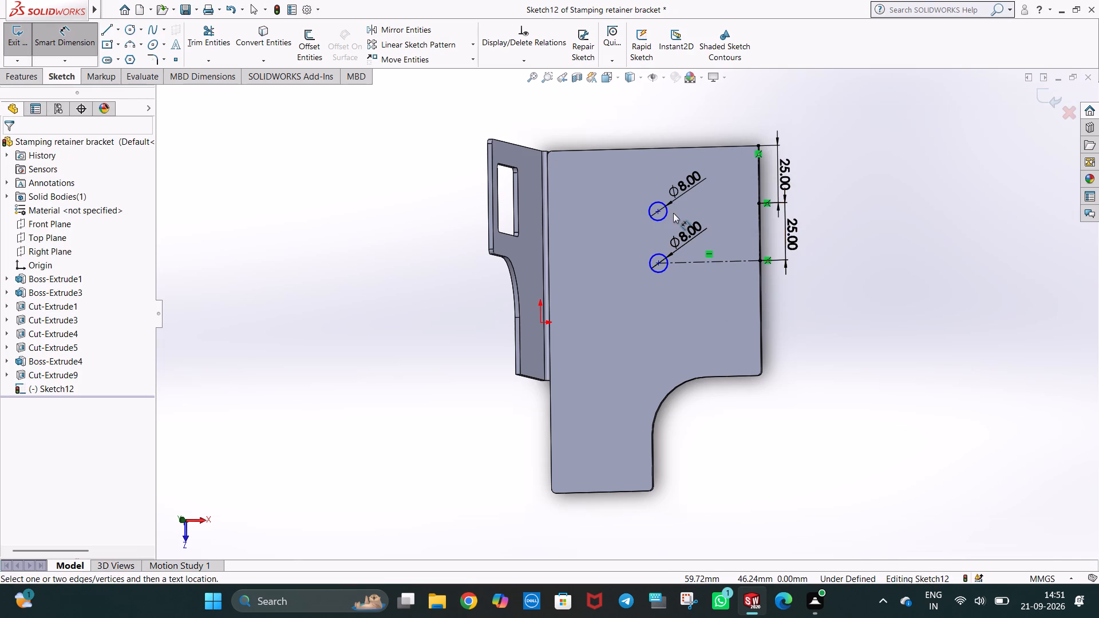
Sketch a horizontal centreline about 45 mm long from the junction of the two edge centrelines to above the upper circle's centre.
click(118, 25)
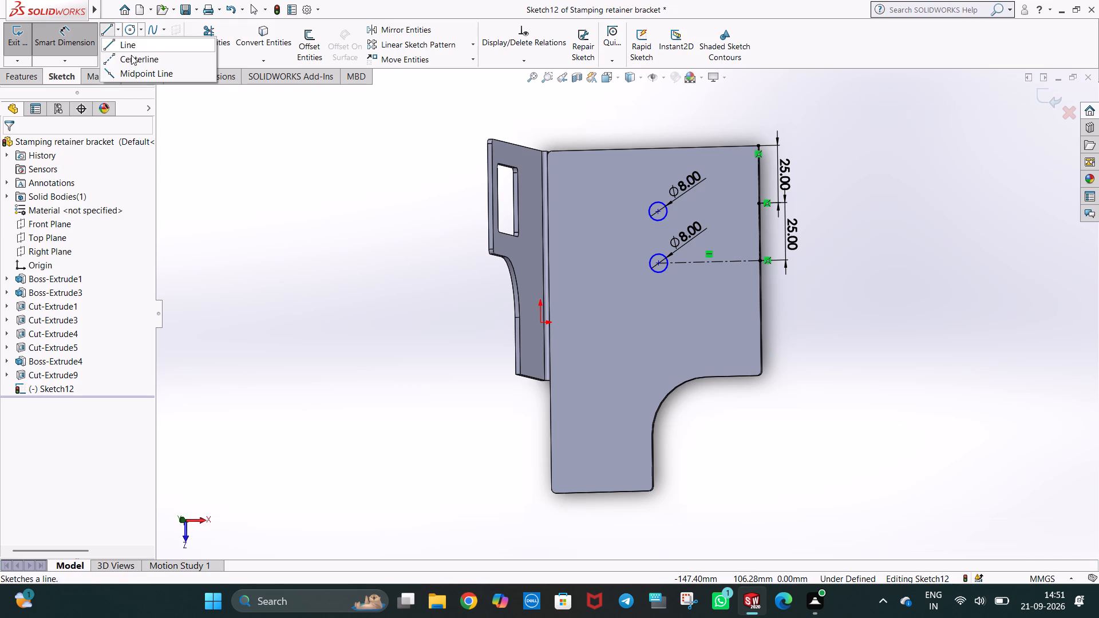
click(131, 57)
click(760, 204)
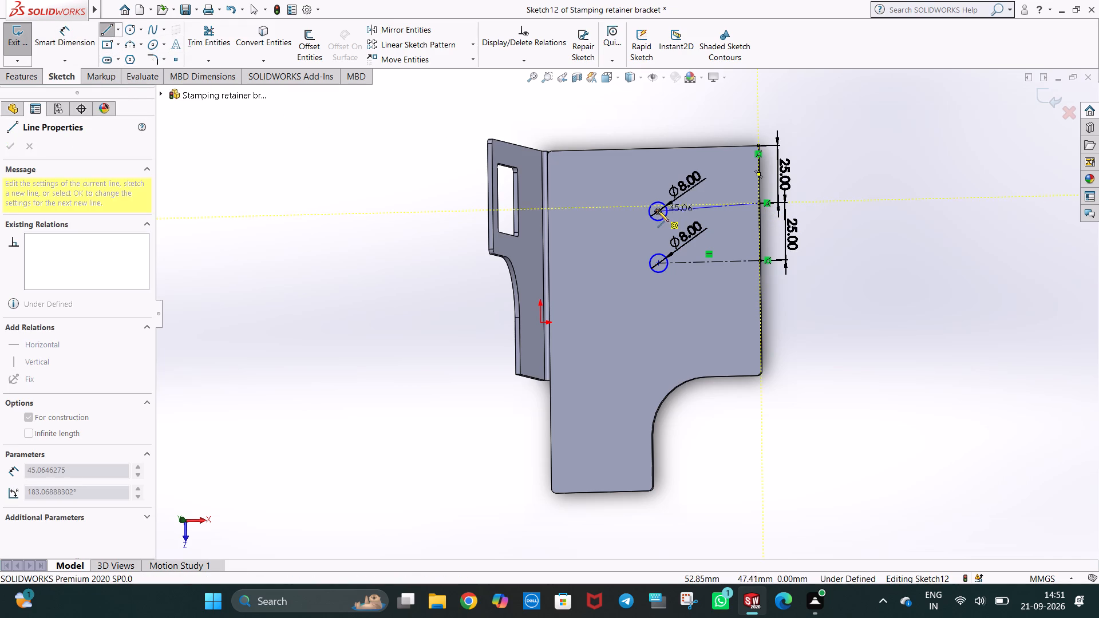
click(658, 206)
key(Escape)
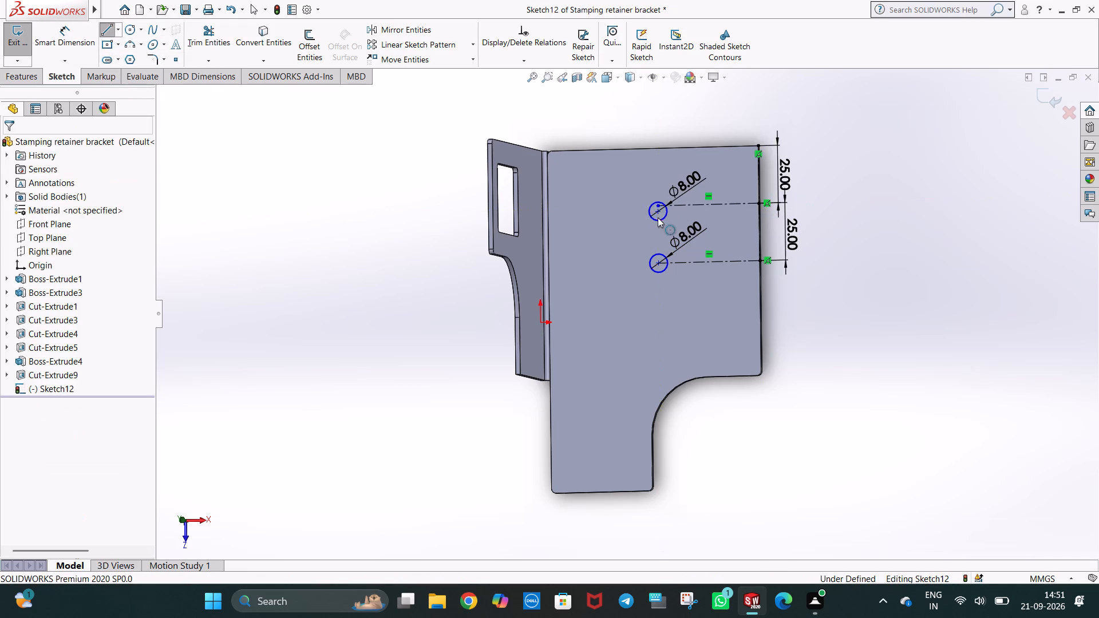
key(Escape)
Delete the upper 8 mm circle, which lies off the new centreline's end.
scroll(665, 221, down, 3)
click(658, 229)
key(Delete)
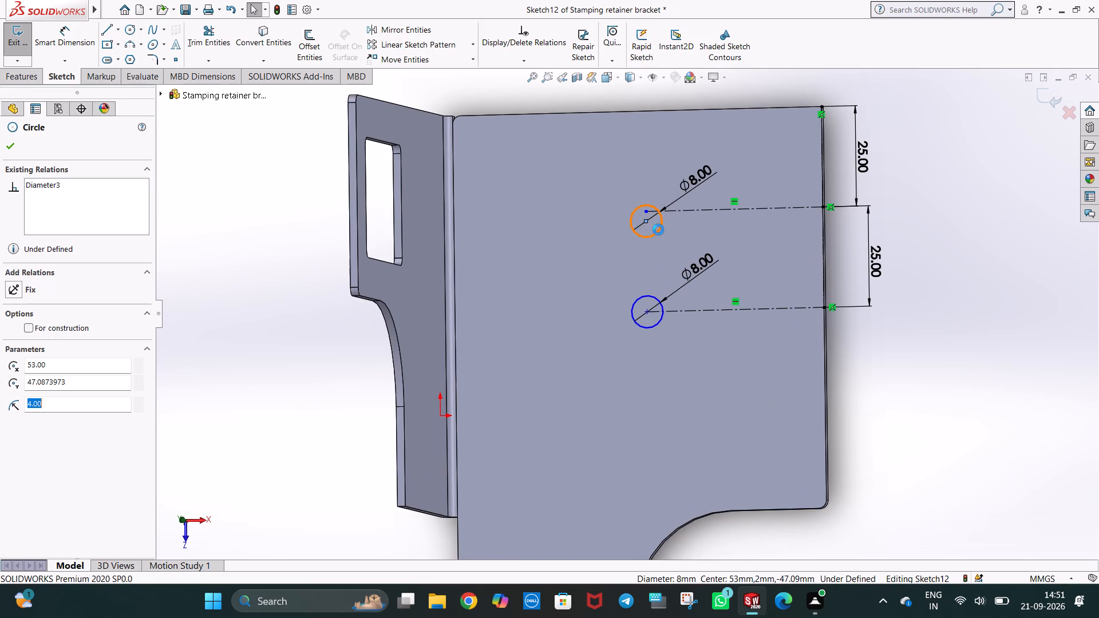
click(464, 304)
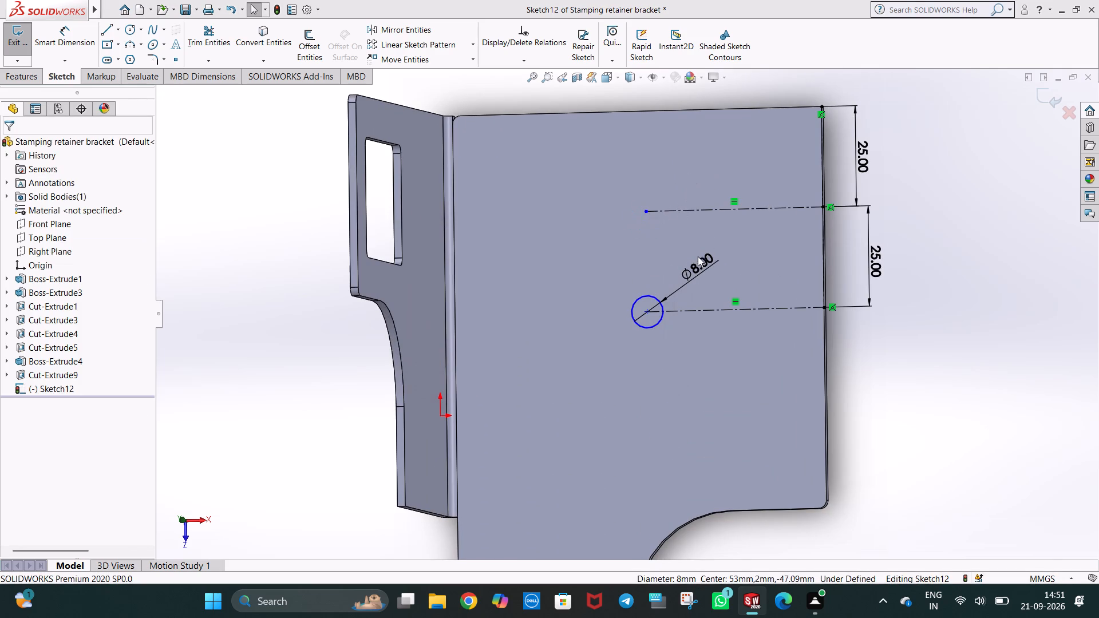
Sketch a circle of 2 mm radius centred on the upper horizontal centreline's inner end.
click(131, 29)
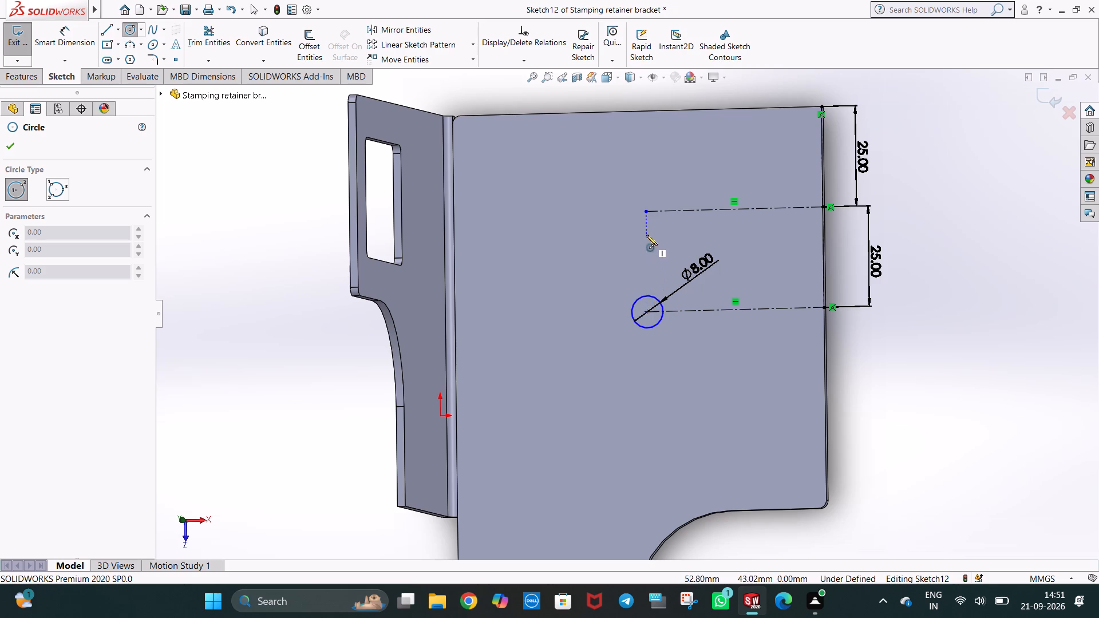
click(646, 211)
click(659, 219)
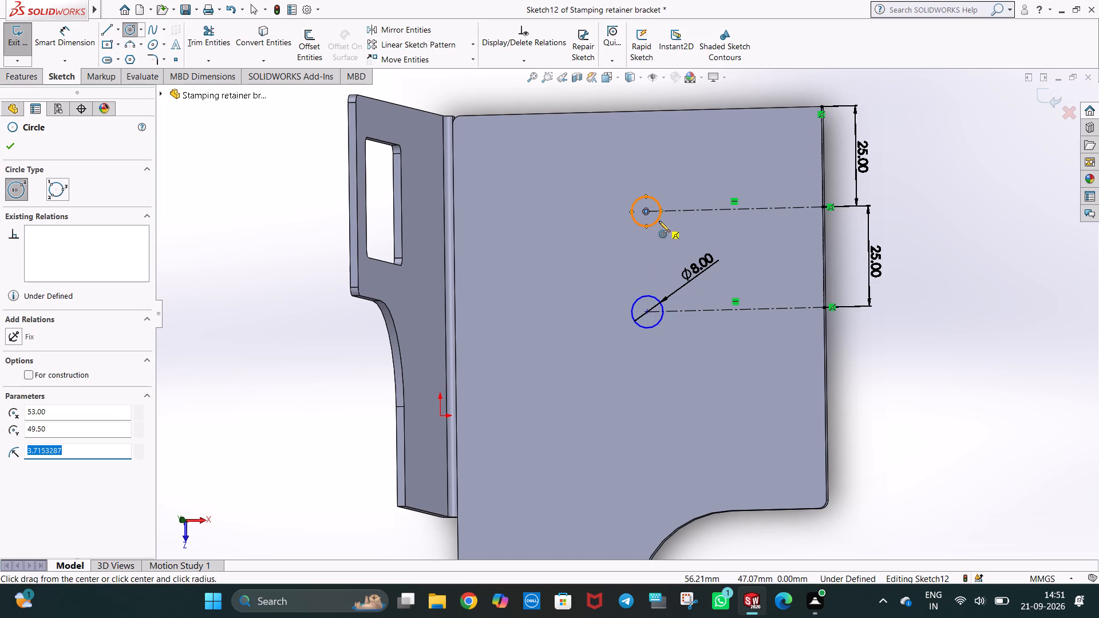
key(2)
key(Return)
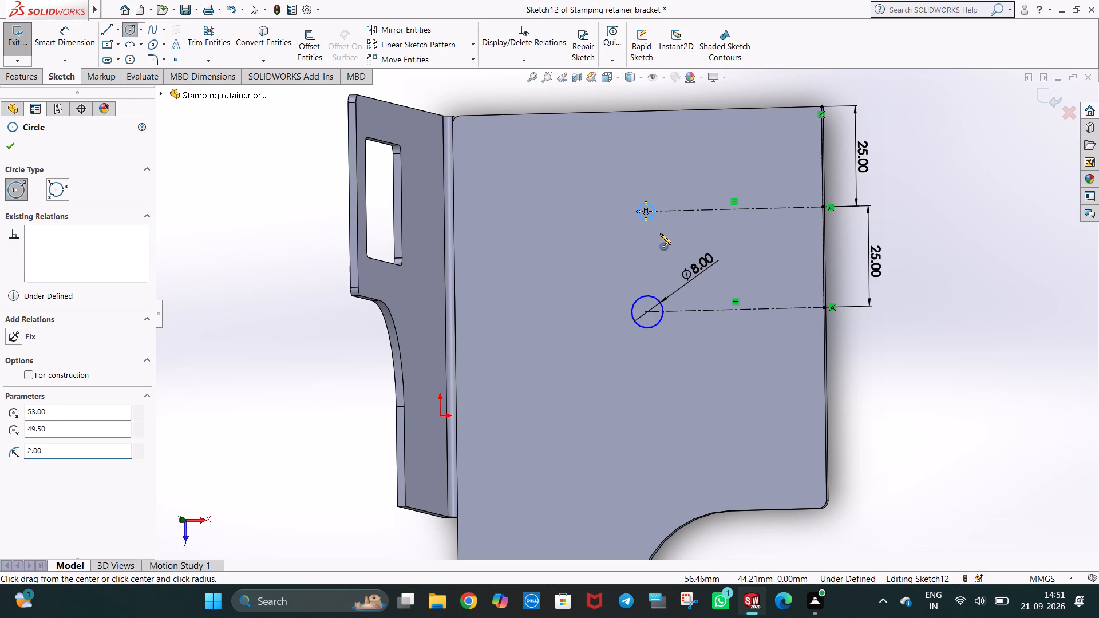
Set the radius of the circle at the upper horizontal centreline's inner end to 4 mm.
key(Escape)
key(Escape)
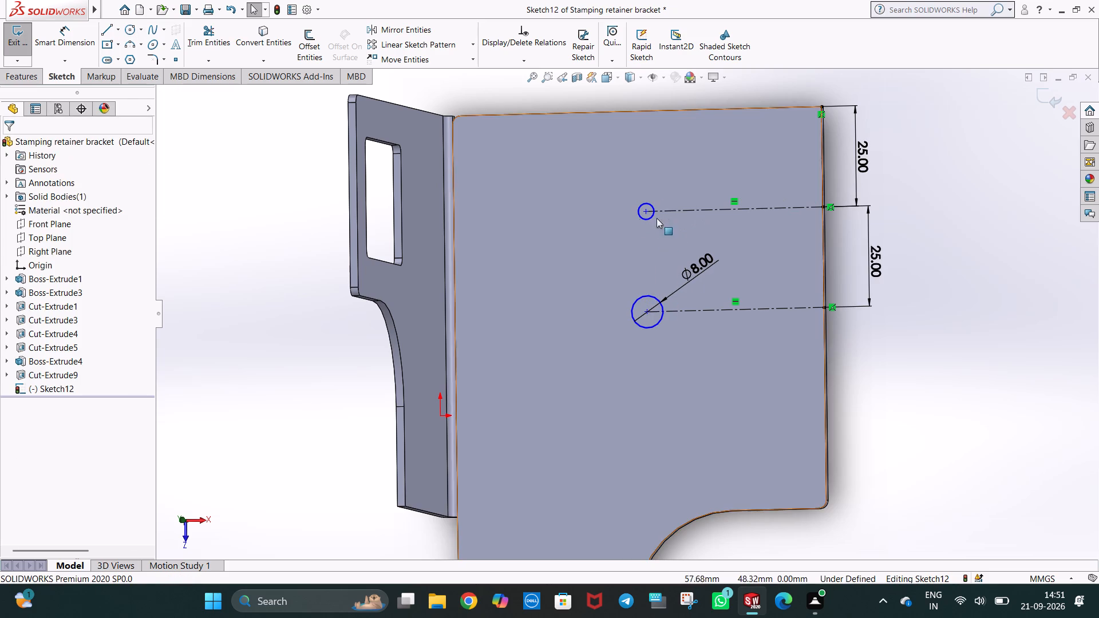
click(648, 221)
key(4)
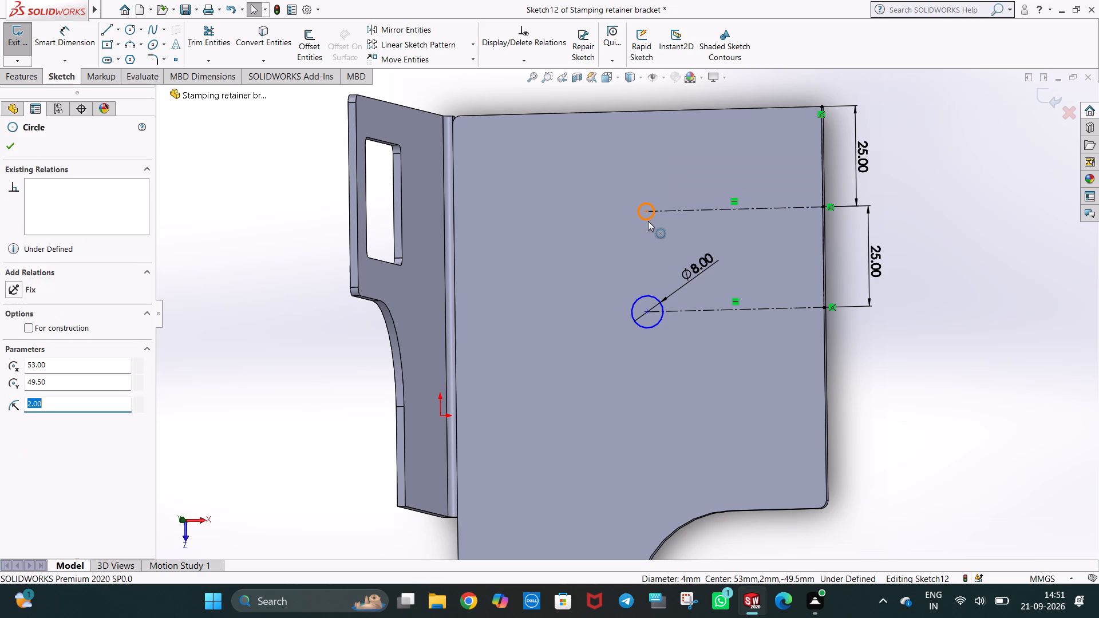
key(Return)
click(927, 223)
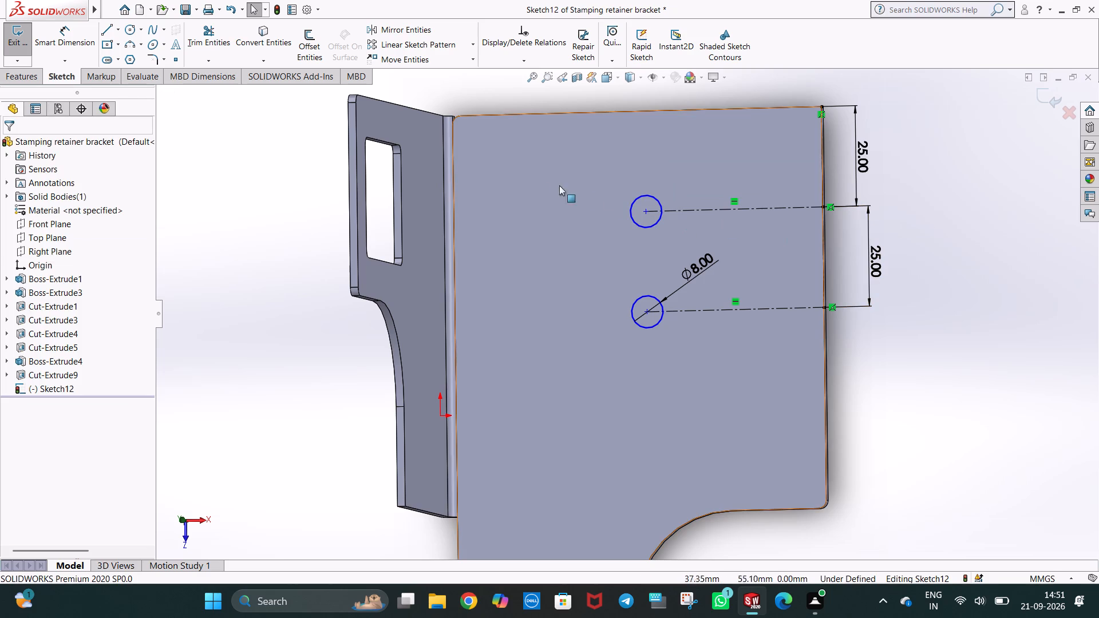
Dimension the upper horizontal centreline's length and the diameter of the circle at its inner end.
click(84, 33)
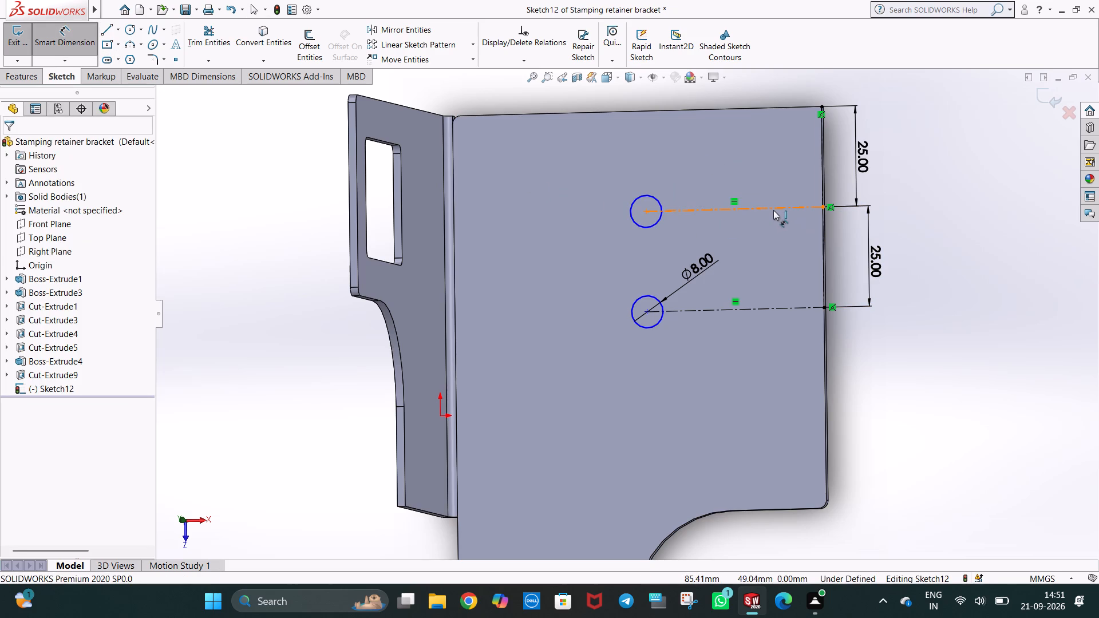
click(773, 209)
click(742, 180)
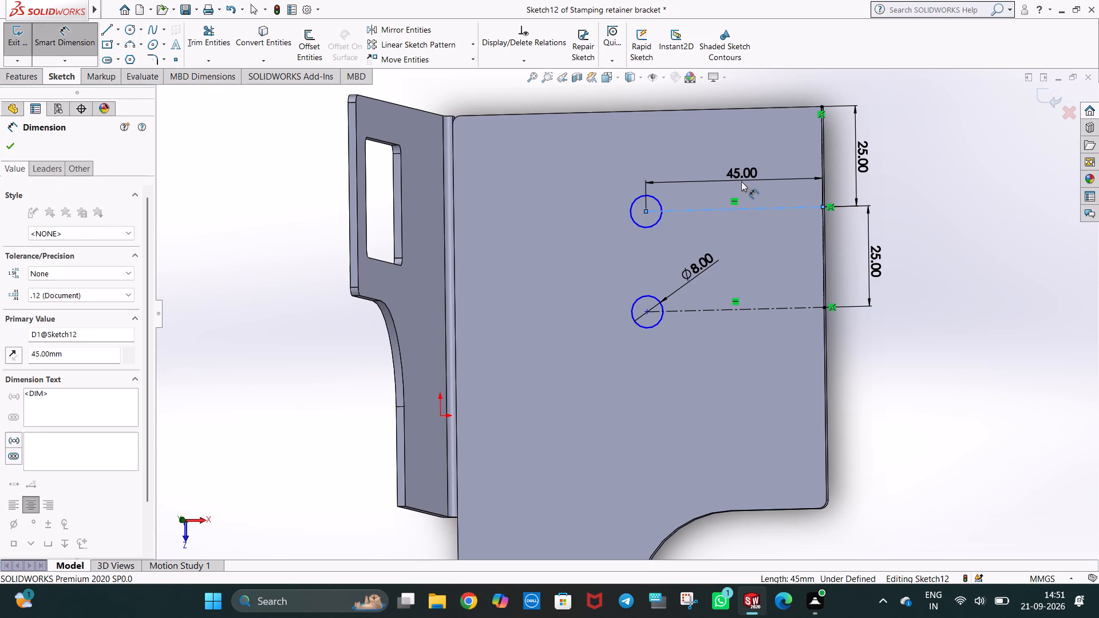
click(693, 160)
click(899, 320)
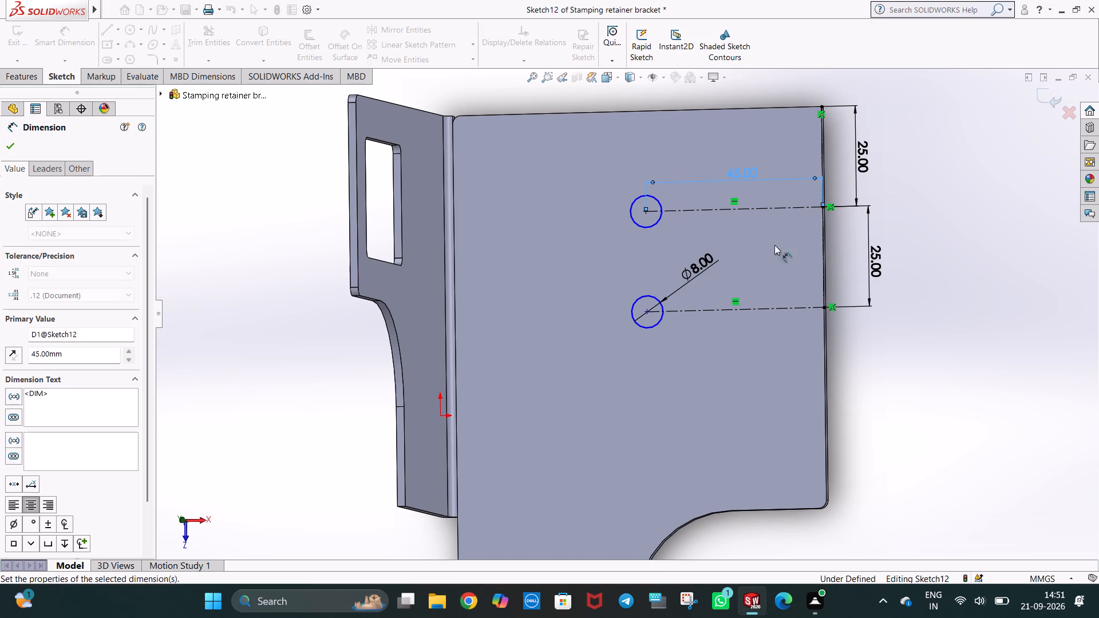
click(657, 223)
click(607, 227)
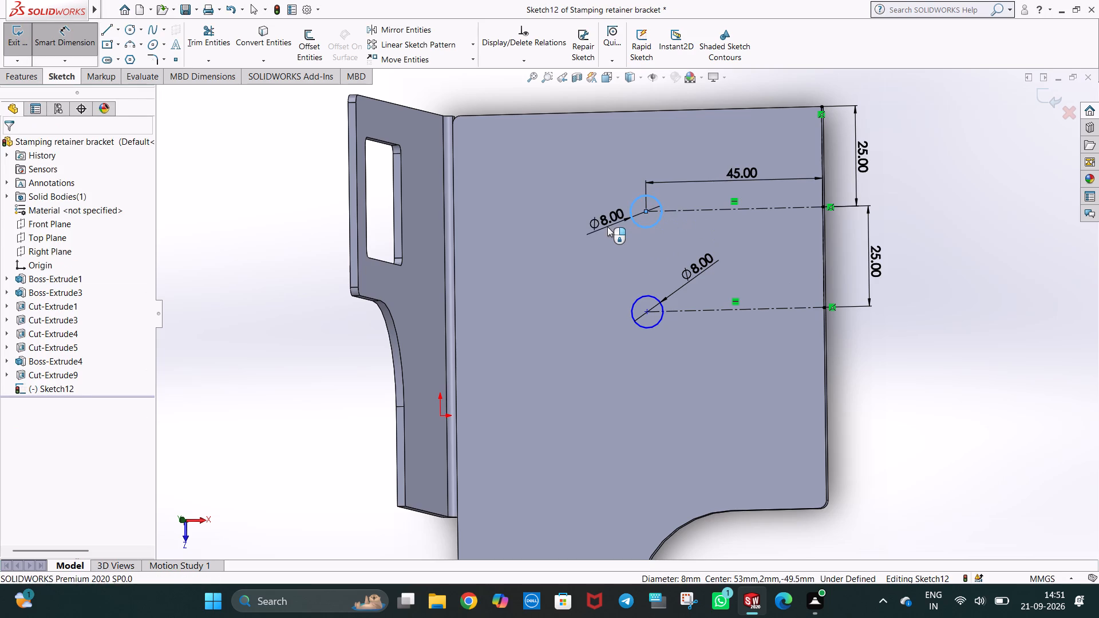
click(559, 209)
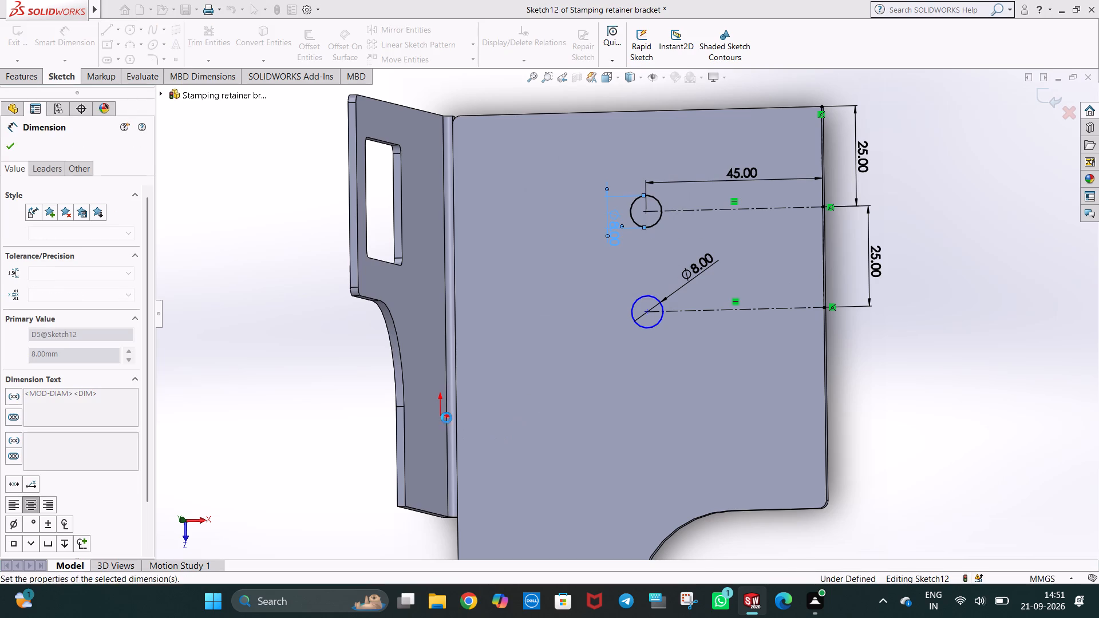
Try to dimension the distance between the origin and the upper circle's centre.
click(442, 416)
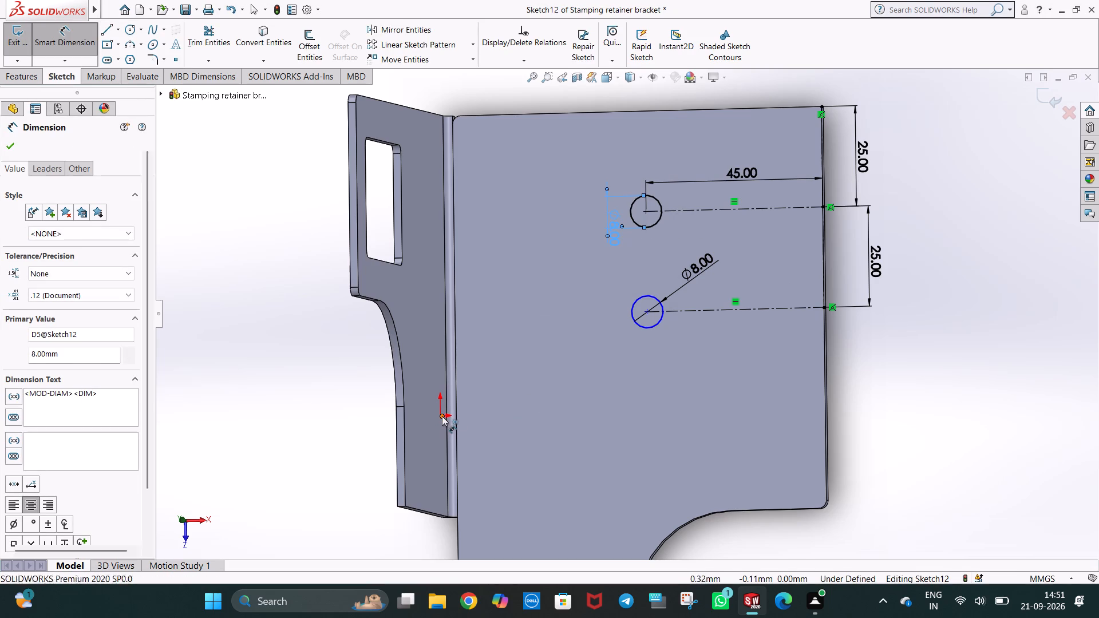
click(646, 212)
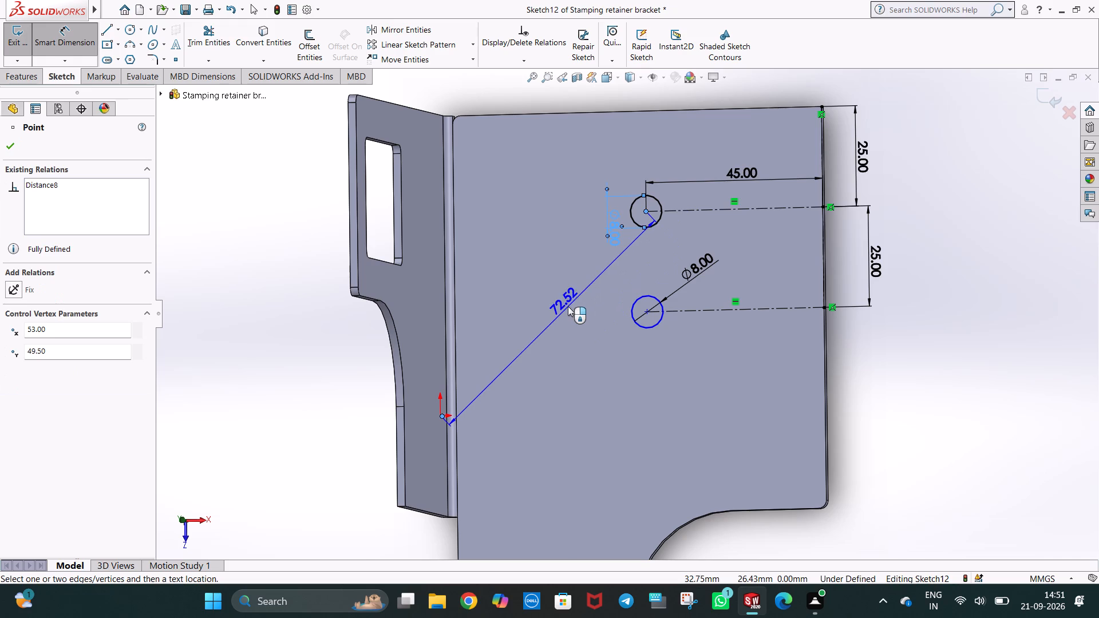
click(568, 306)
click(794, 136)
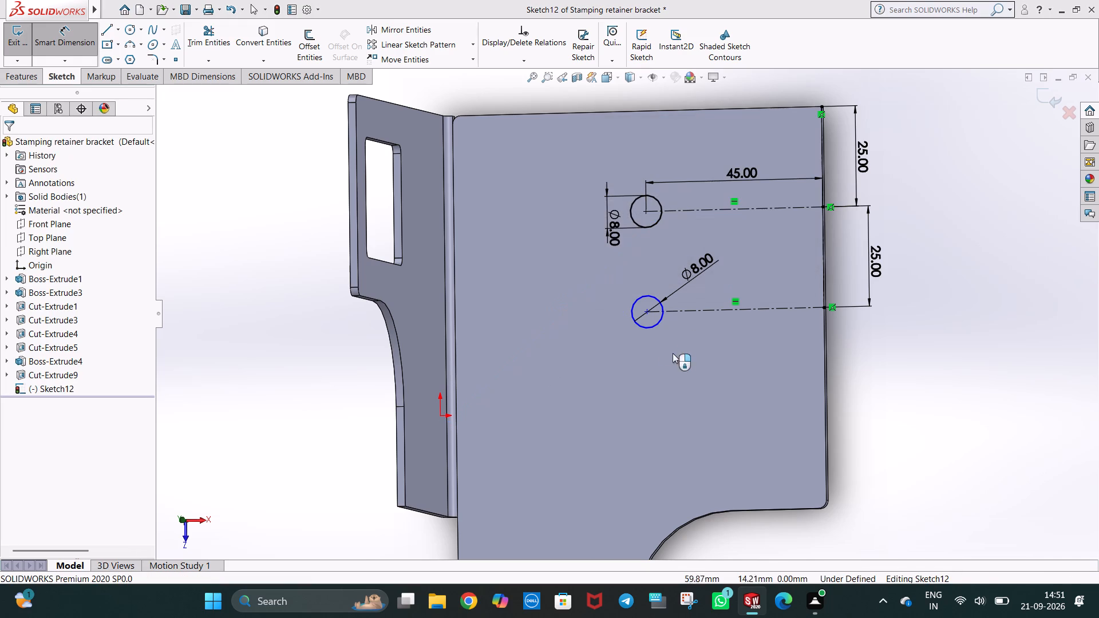
Dimension the straight-line distance between the lower circle's centre and the origin.
click(645, 310)
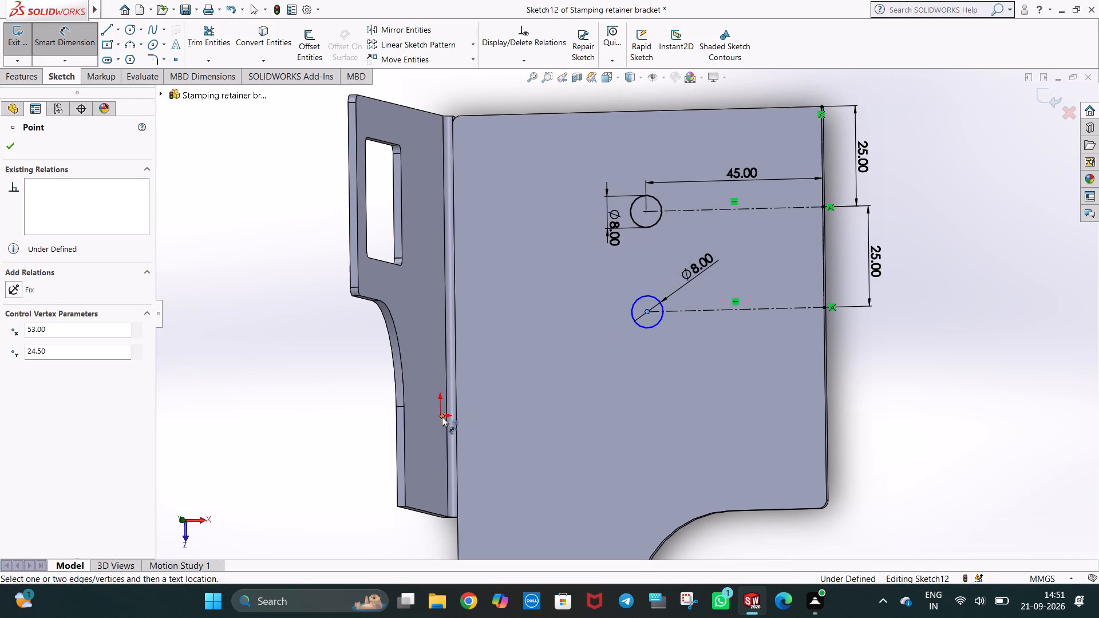
click(441, 417)
click(556, 347)
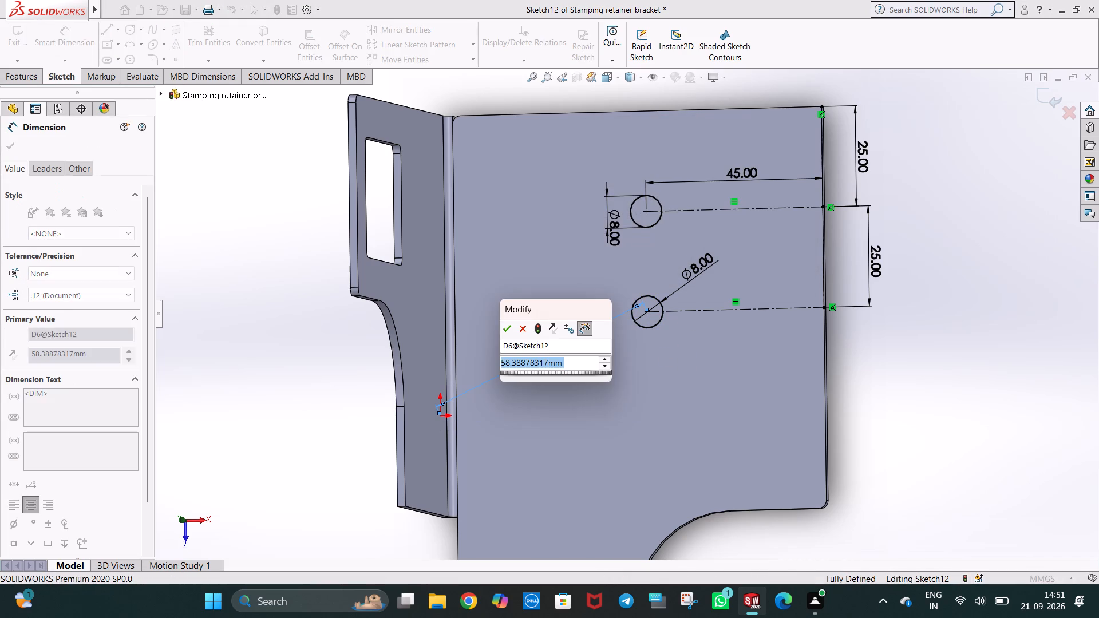
click(506, 329)
click(843, 367)
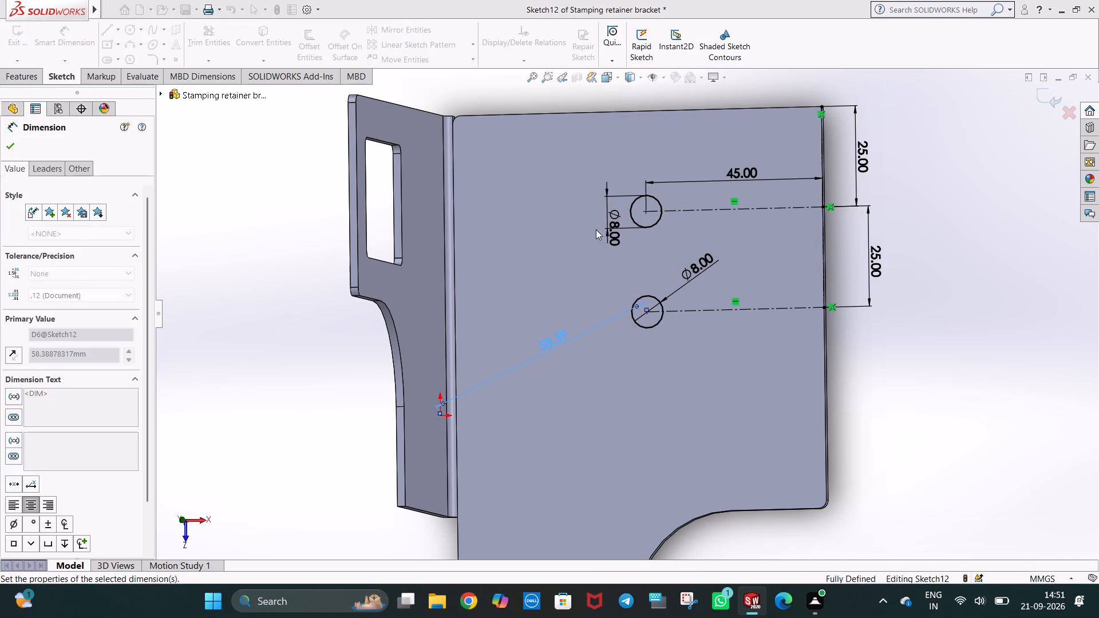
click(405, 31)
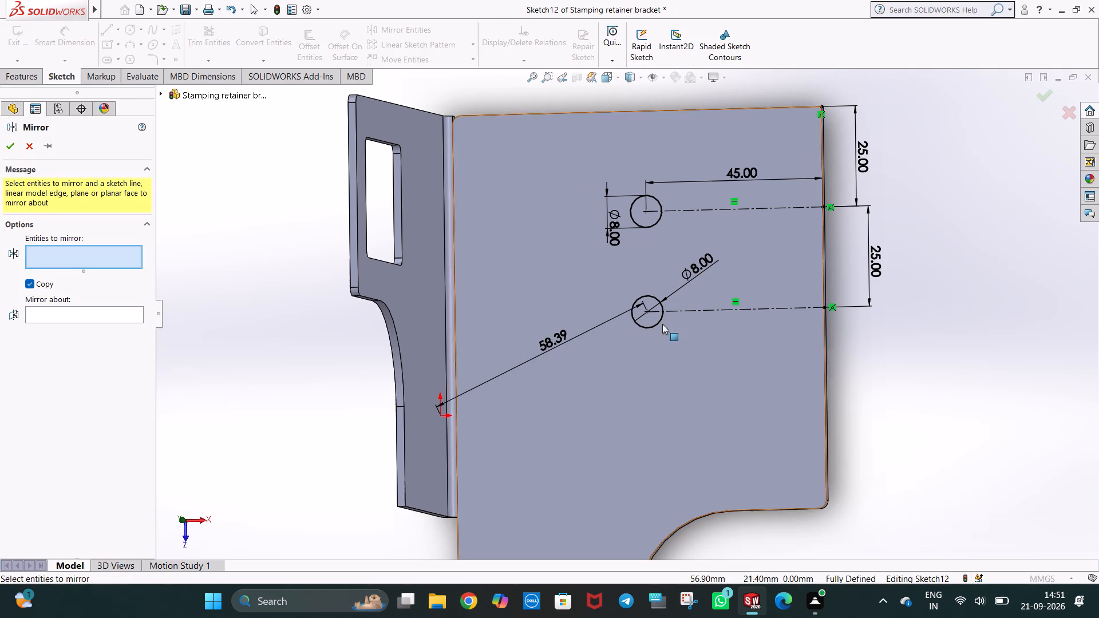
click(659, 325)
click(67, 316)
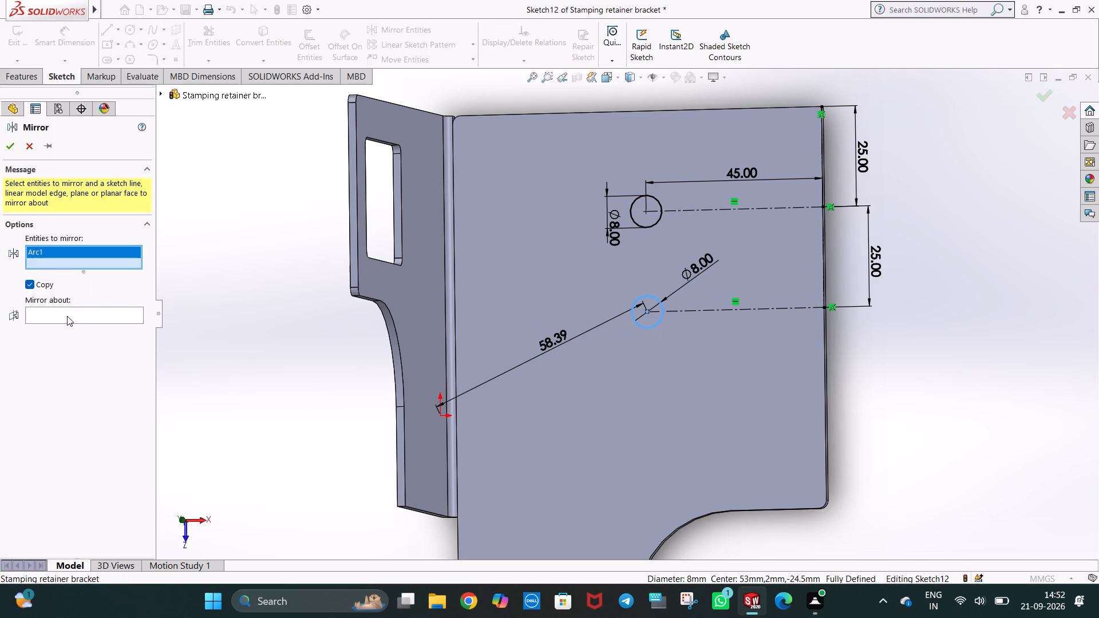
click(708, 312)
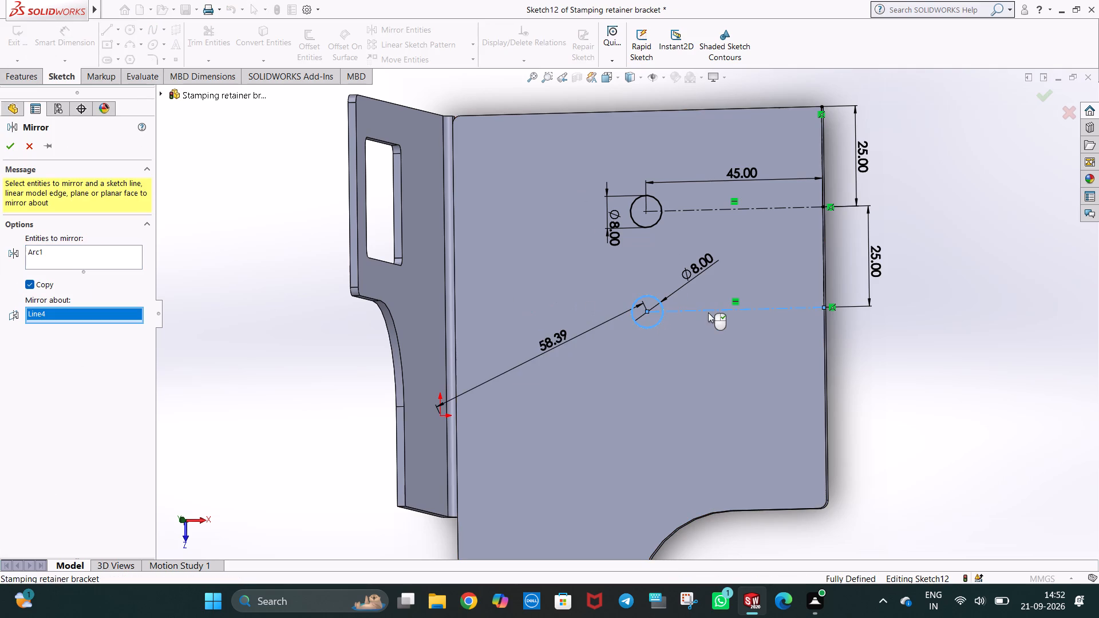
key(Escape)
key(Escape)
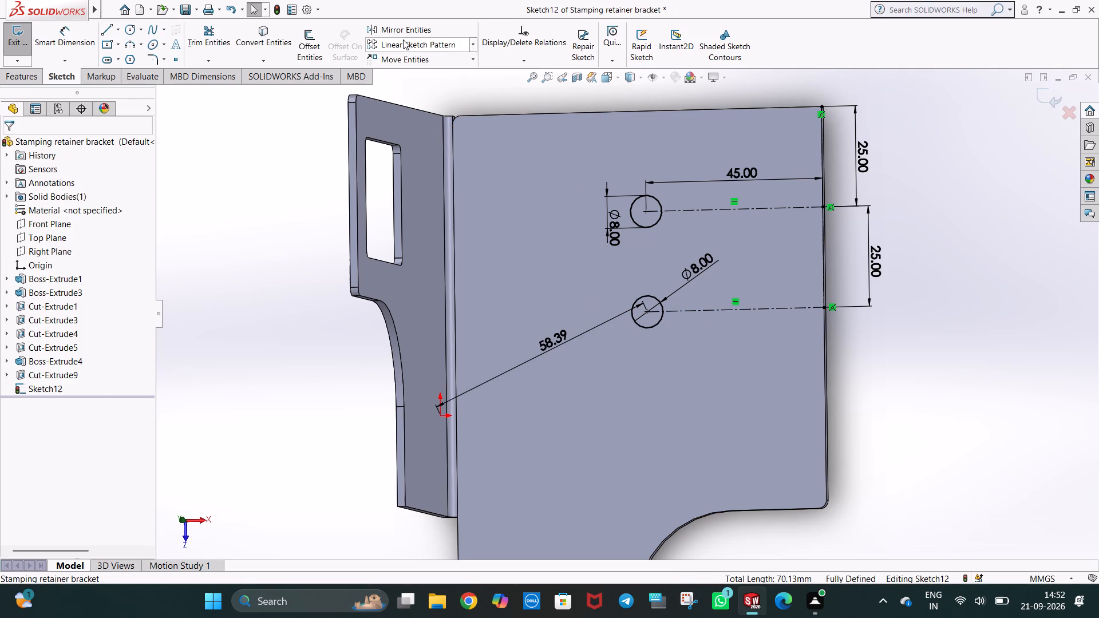
Mirror the upper circle about the lower horizontal centreline, keeping the original circle.
click(420, 32)
click(653, 223)
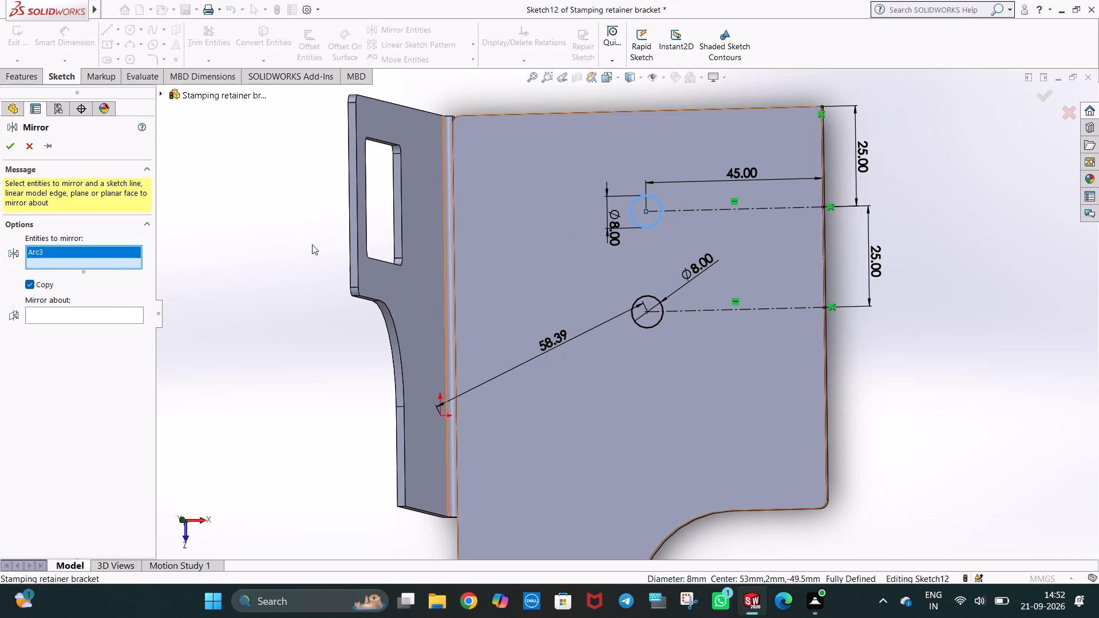
click(92, 311)
click(702, 310)
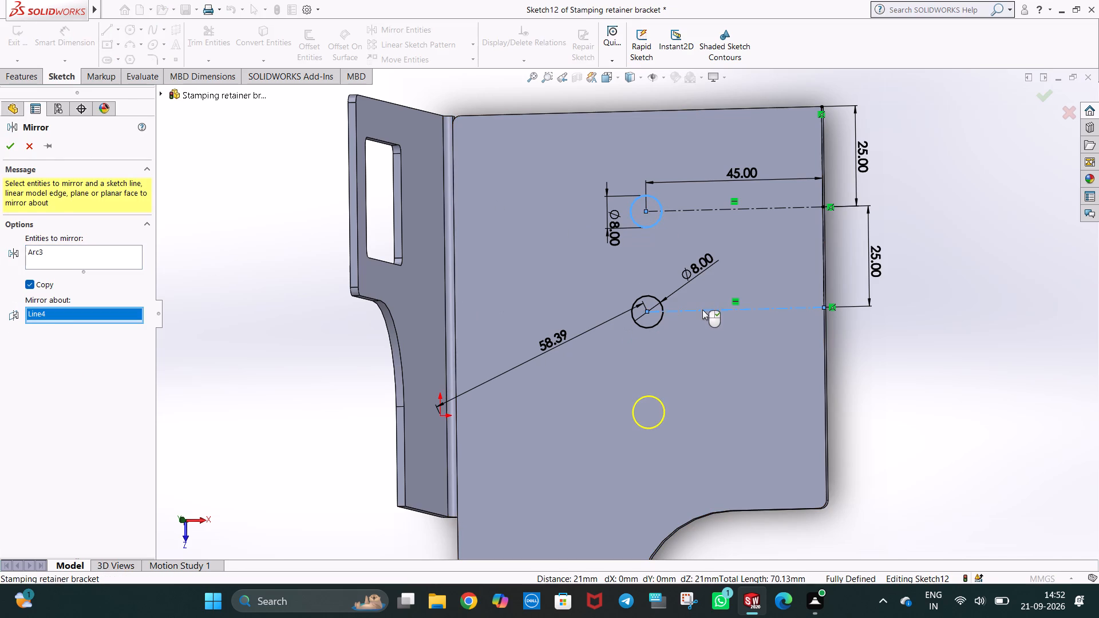
right_click(702, 310)
click(844, 371)
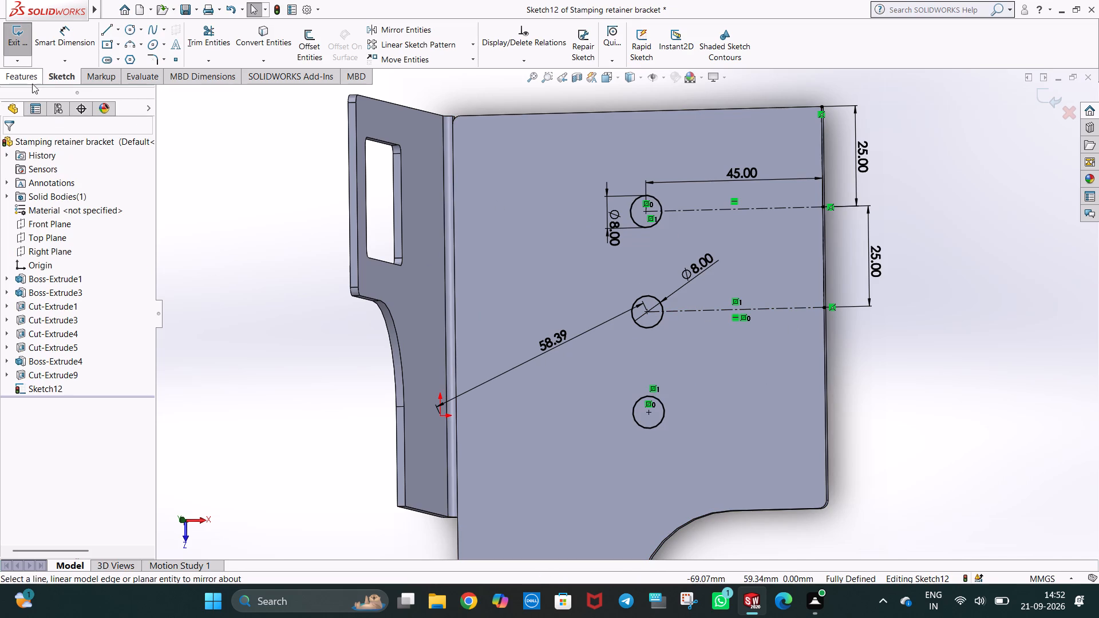
Cut the three circles into the base flange with a blind Extruded Cut 5 mm deep from the sketch plane.
click(30, 79)
click(205, 51)
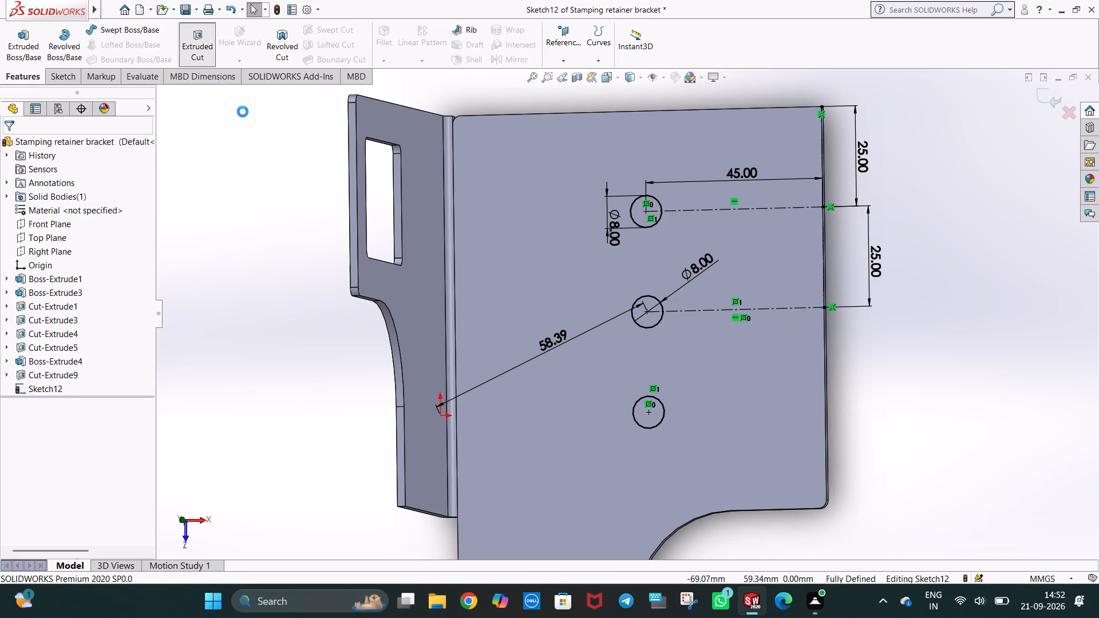
scroll(617, 369, up, 1)
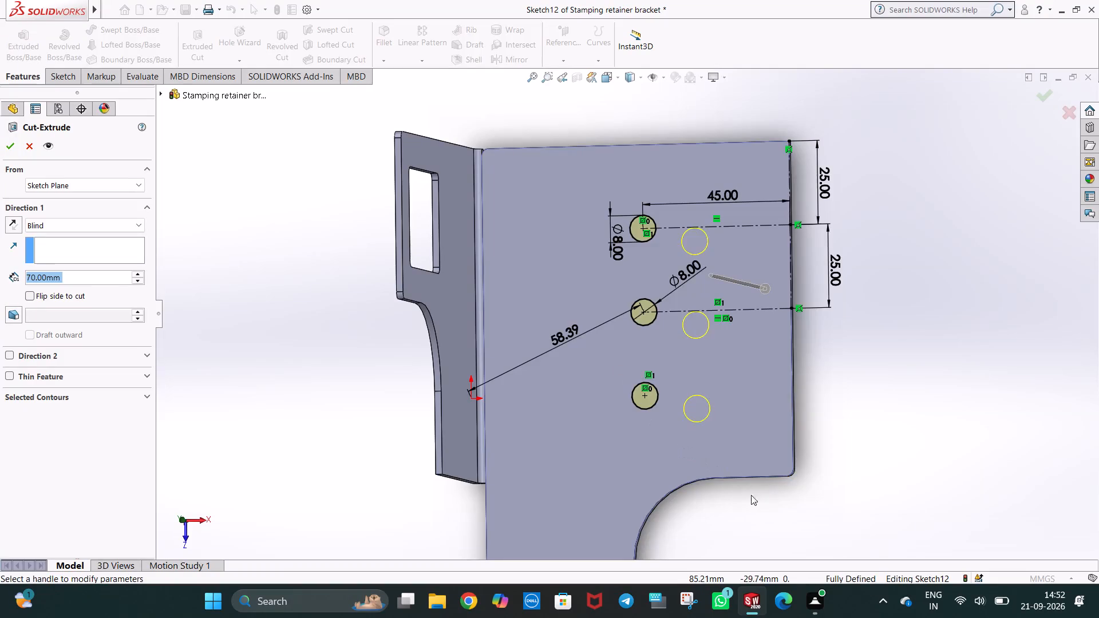
middle_drag(751, 499, 639, 431)
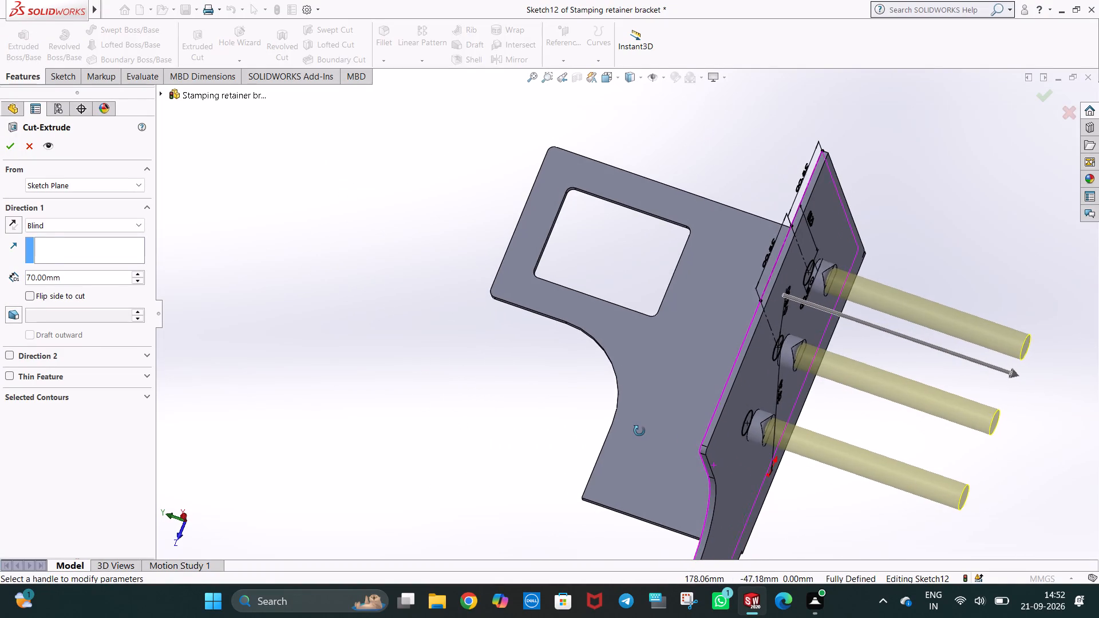
middle_drag(639, 431, 651, 439)
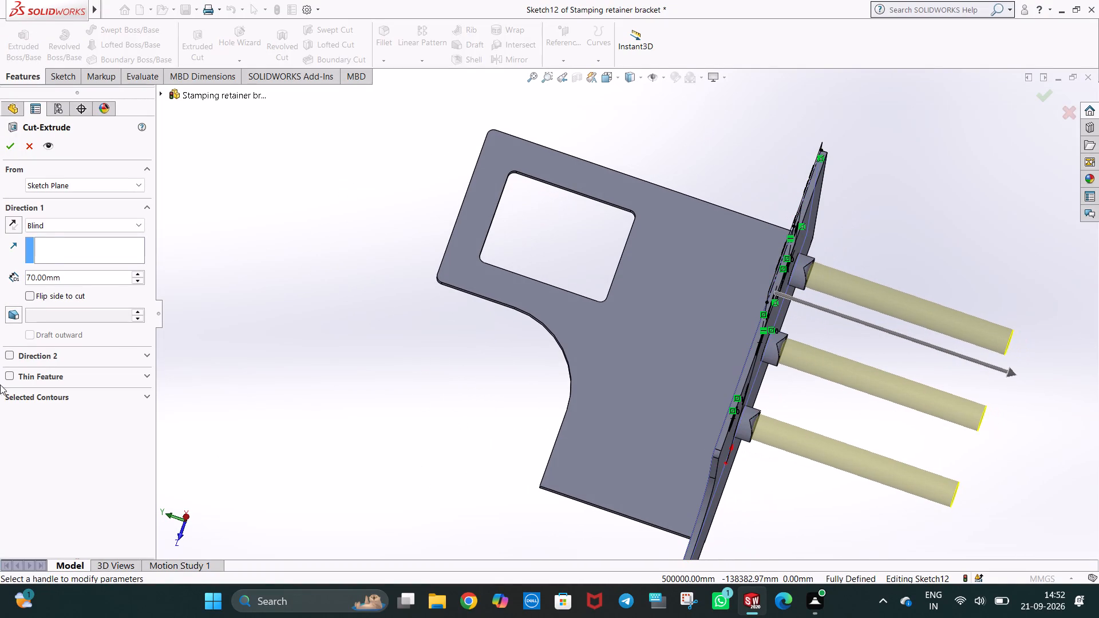
drag(80, 277, 47, 277)
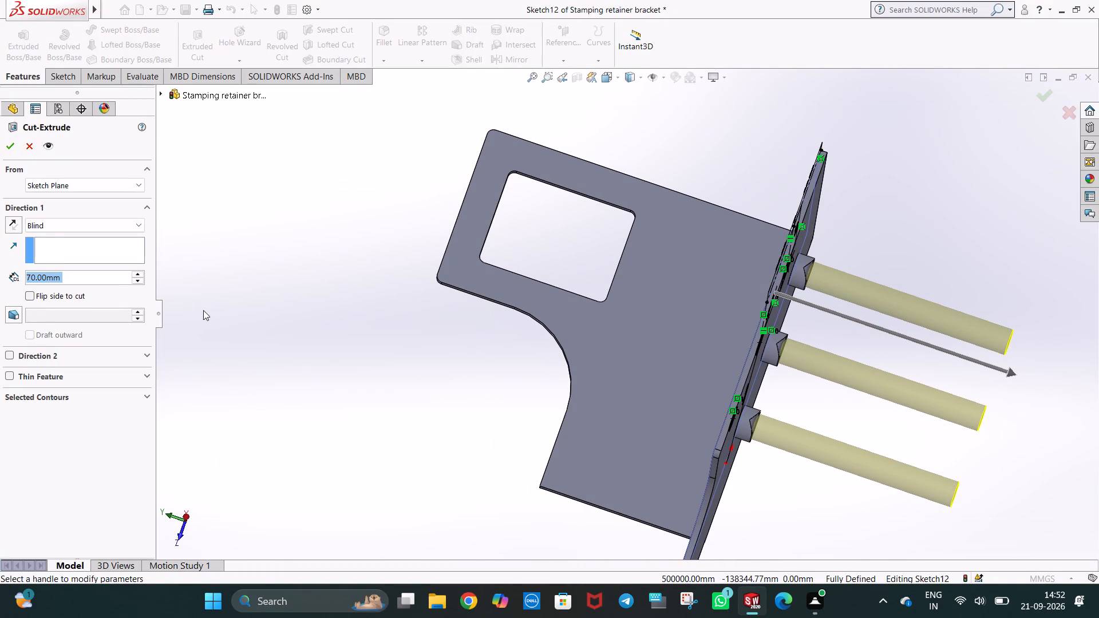
key(5)
key(Return)
middle_drag(786, 410, 767, 402)
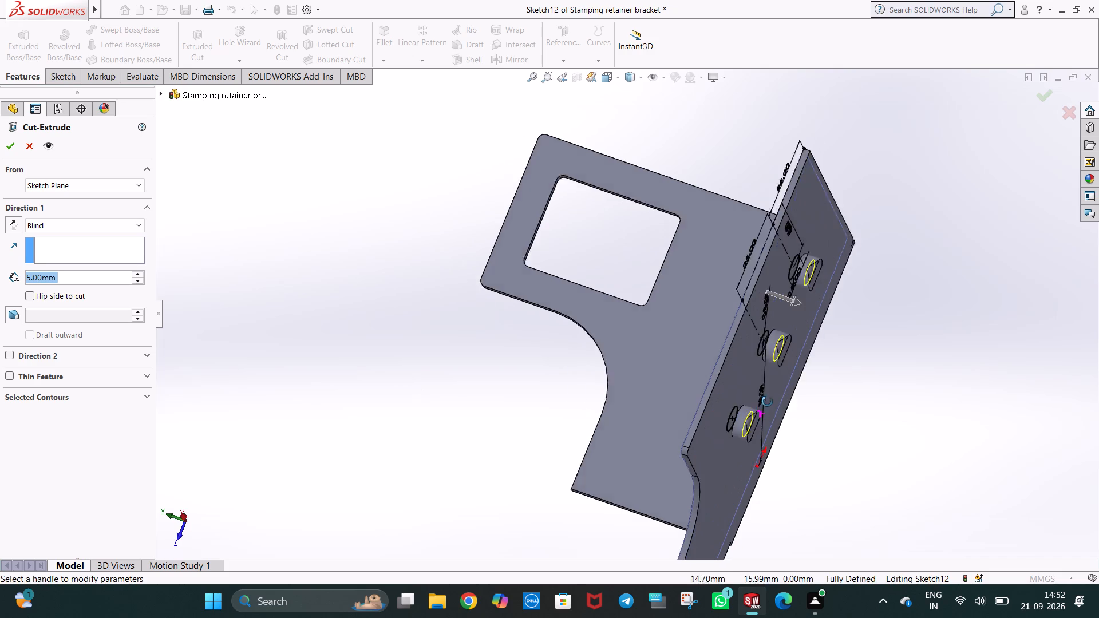
middle_drag(767, 402, 786, 417)
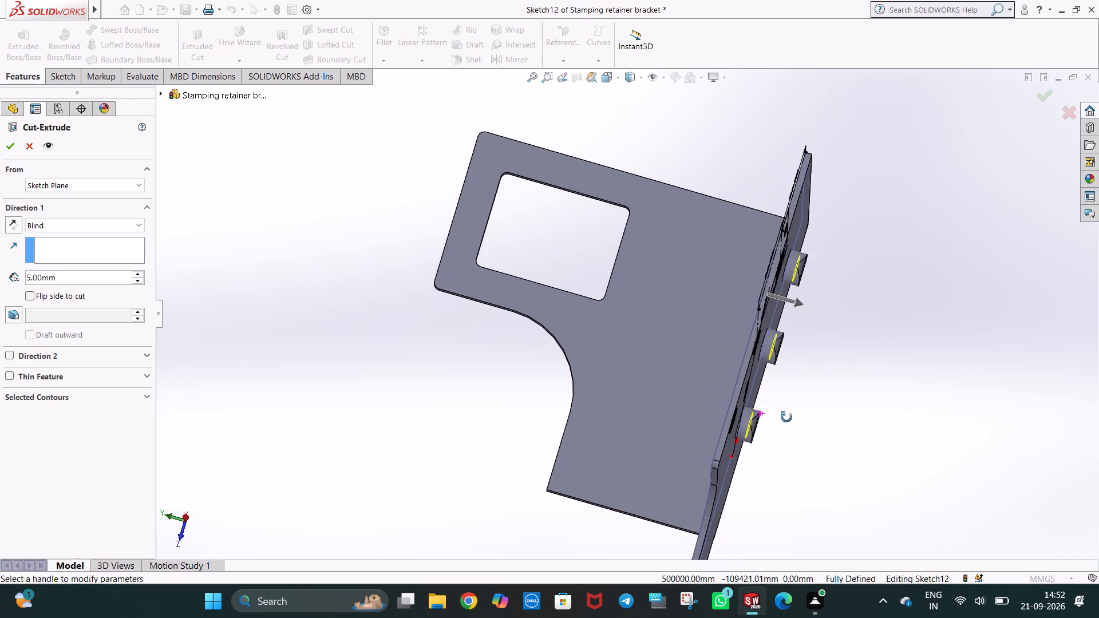
middle_drag(786, 417, 797, 373)
middle_drag(763, 465, 763, 460)
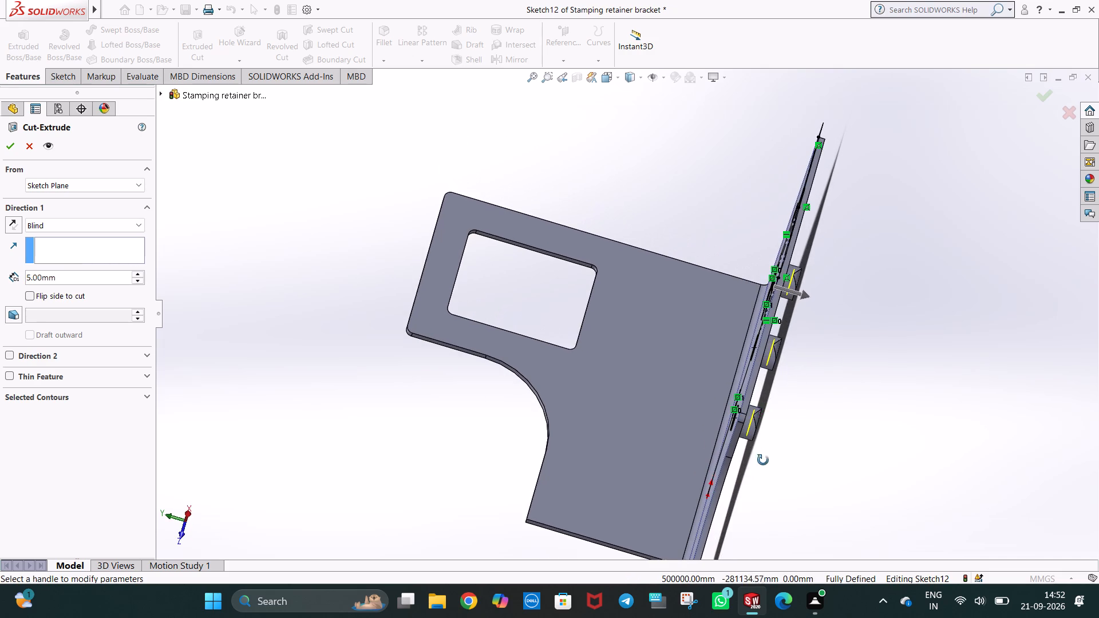
middle_drag(763, 460, 766, 412)
key(ctrl+1)
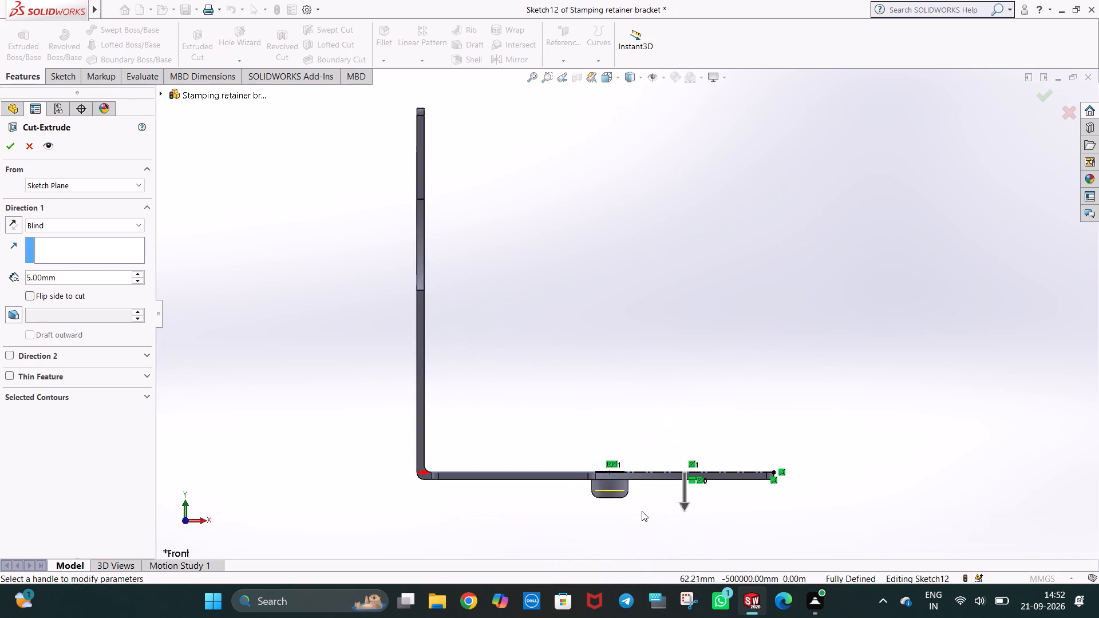
scroll(642, 511, down, 3)
scroll(582, 450, down, 3)
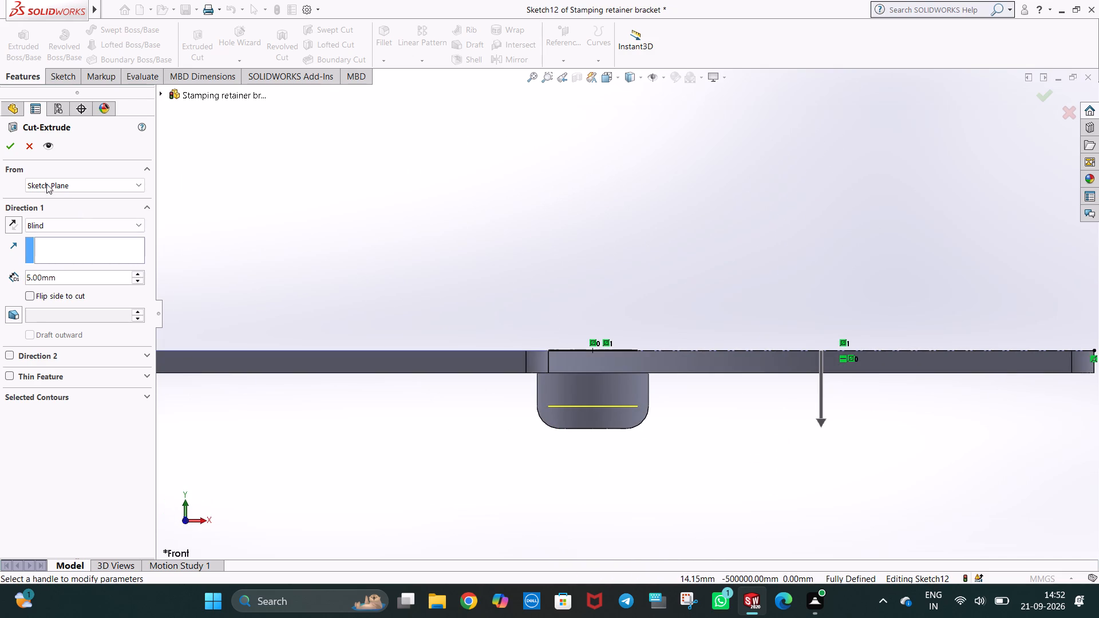
click(7, 145)
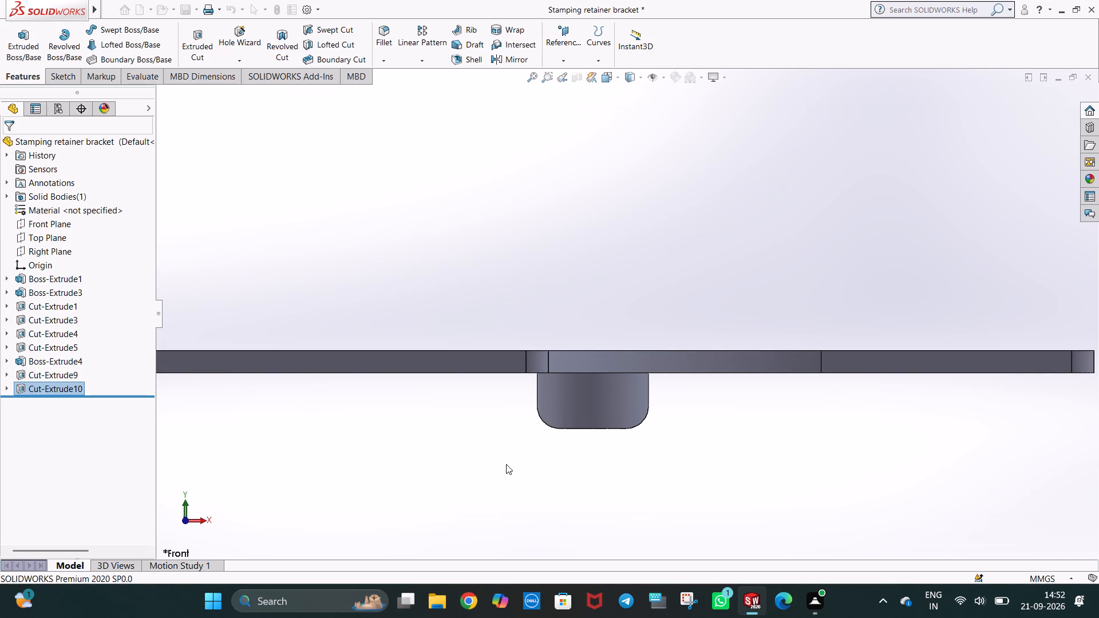
Examine the three holes in the base flange and the round bosses on its underside from several angles.
middle_drag(702, 494, 694, 525)
middle_drag(688, 365, 650, 449)
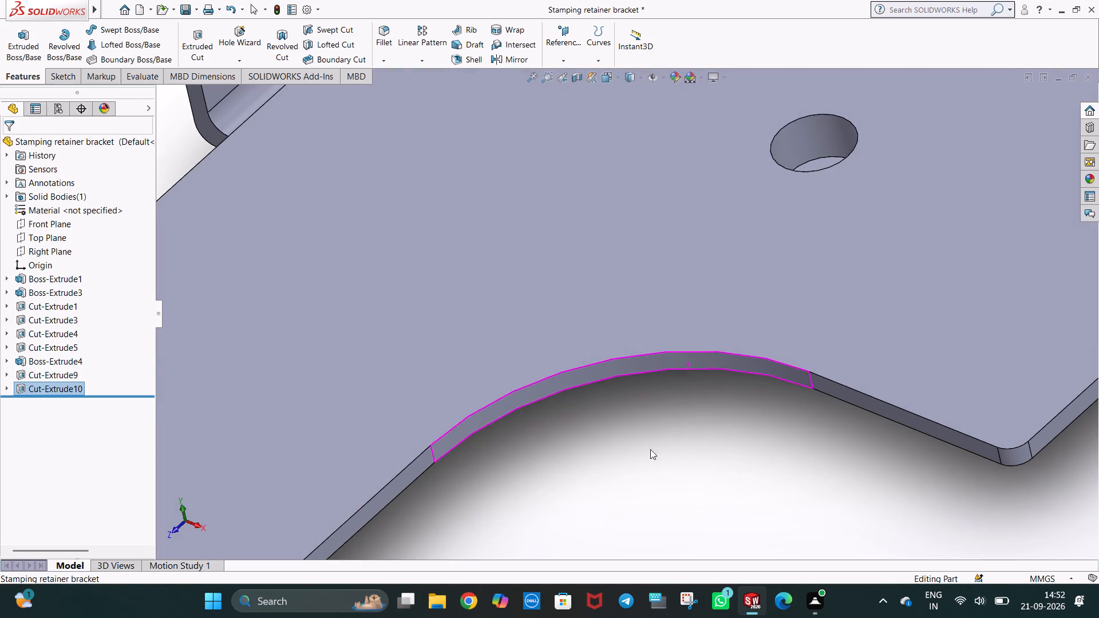
middle_drag(650, 449, 642, 458)
middle_drag(804, 94, 796, 185)
scroll(798, 177, up, 6)
middle_drag(803, 259, 772, 136)
middle_drag(759, 422, 772, 342)
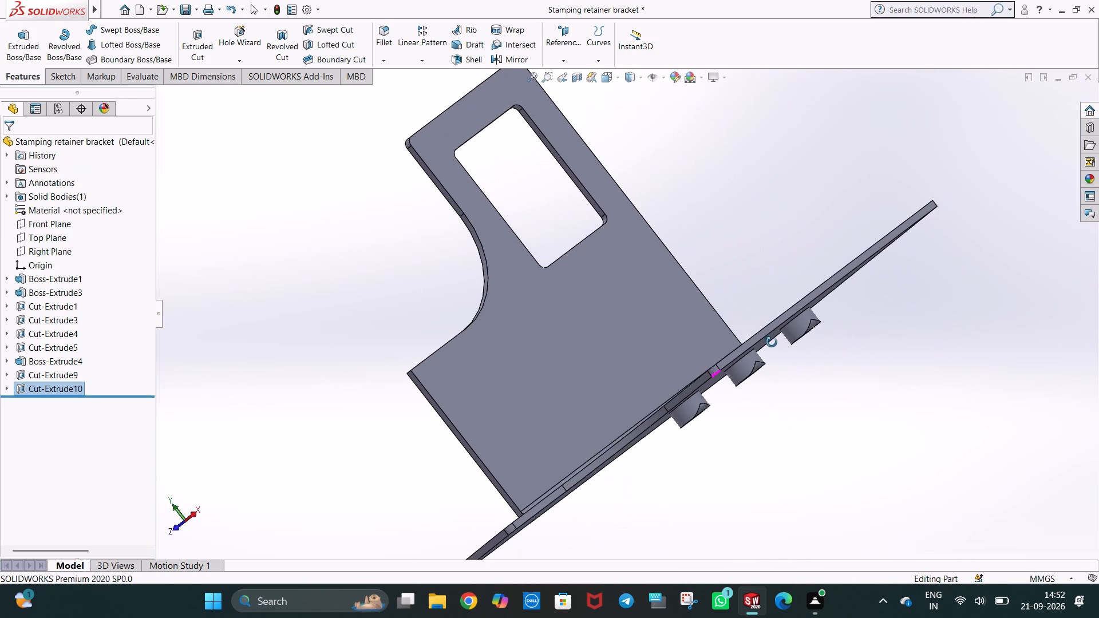
middle_drag(772, 342, 773, 346)
scroll(774, 346, up, 2)
middle_drag(715, 229, 732, 246)
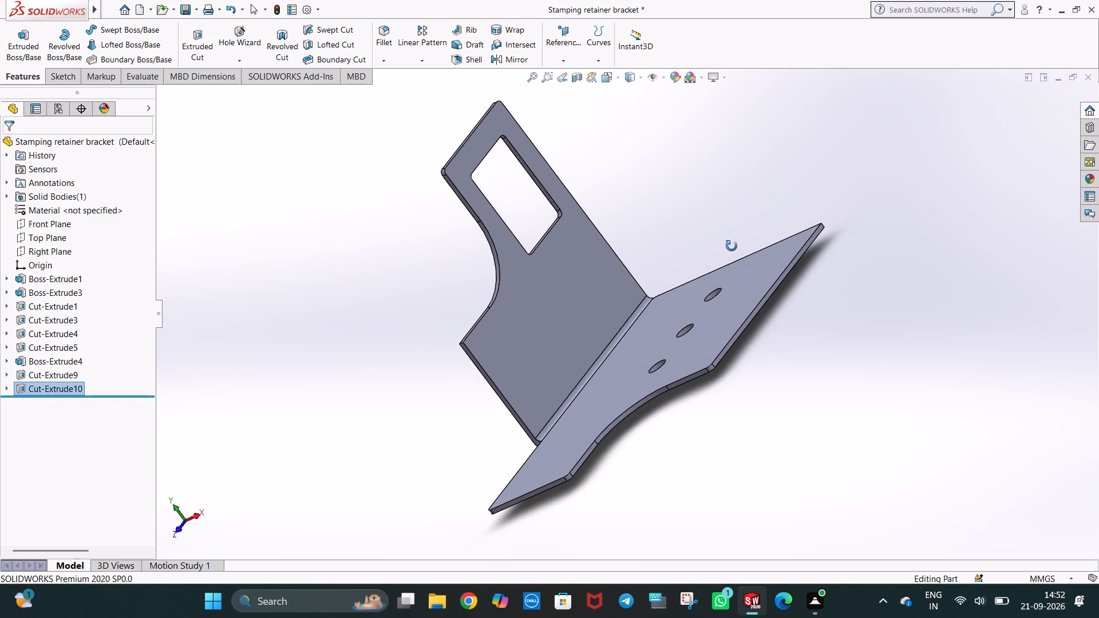
Start a sketch on the base flange's inner face and draw a 50 mm line from the bend corner along the edge opposite the concave cutout.
middle_drag(732, 246, 738, 240)
middle_drag(737, 234, 720, 217)
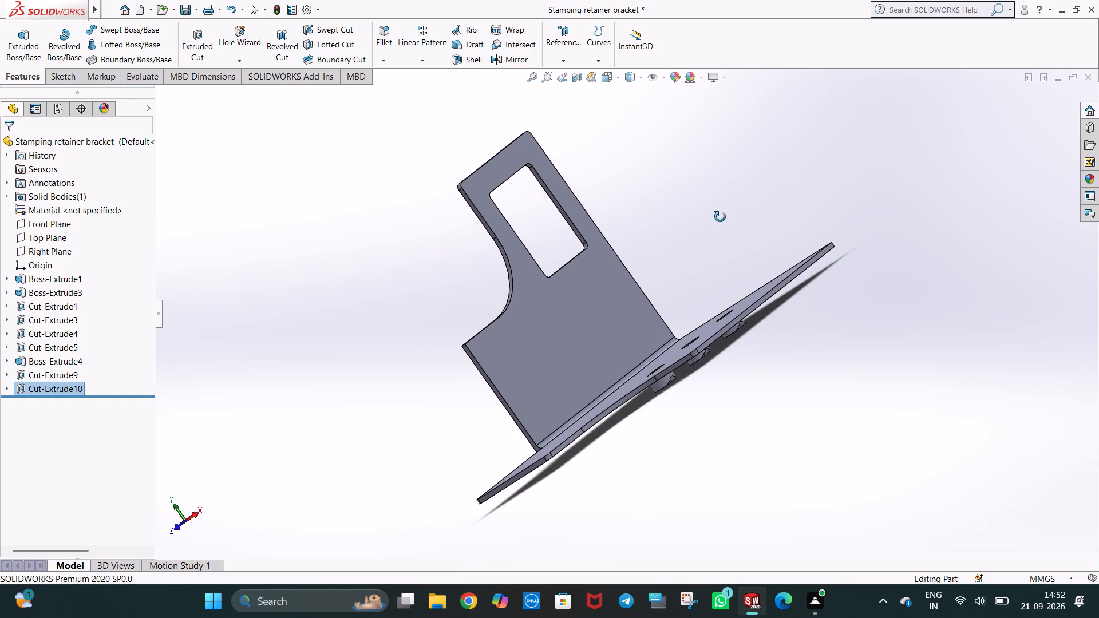
middle_drag(720, 217, 720, 221)
right_click(748, 295)
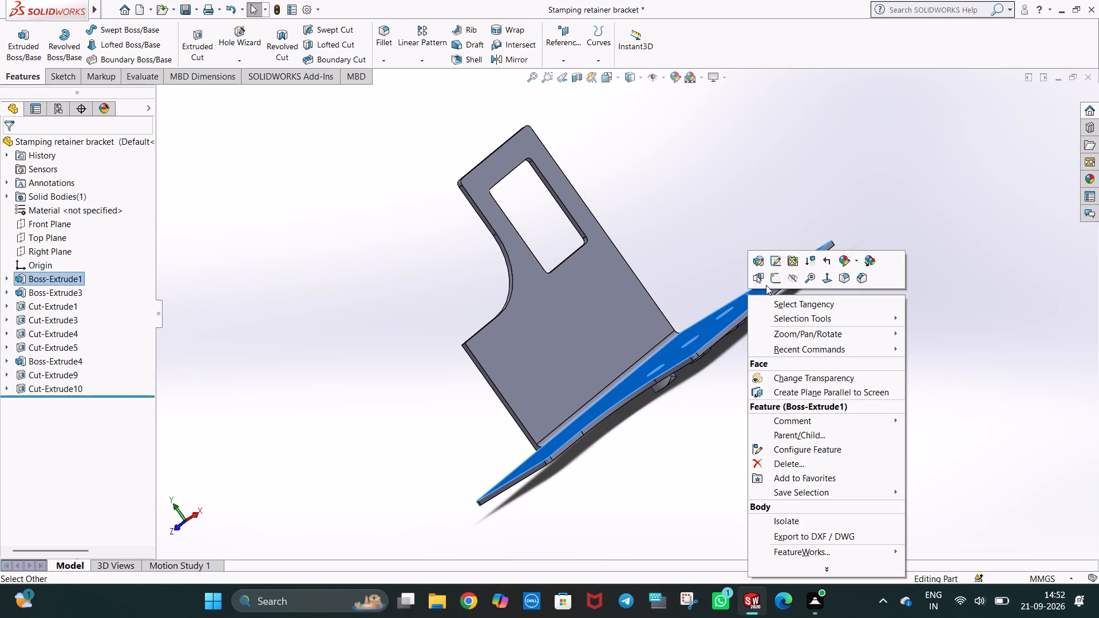
click(774, 279)
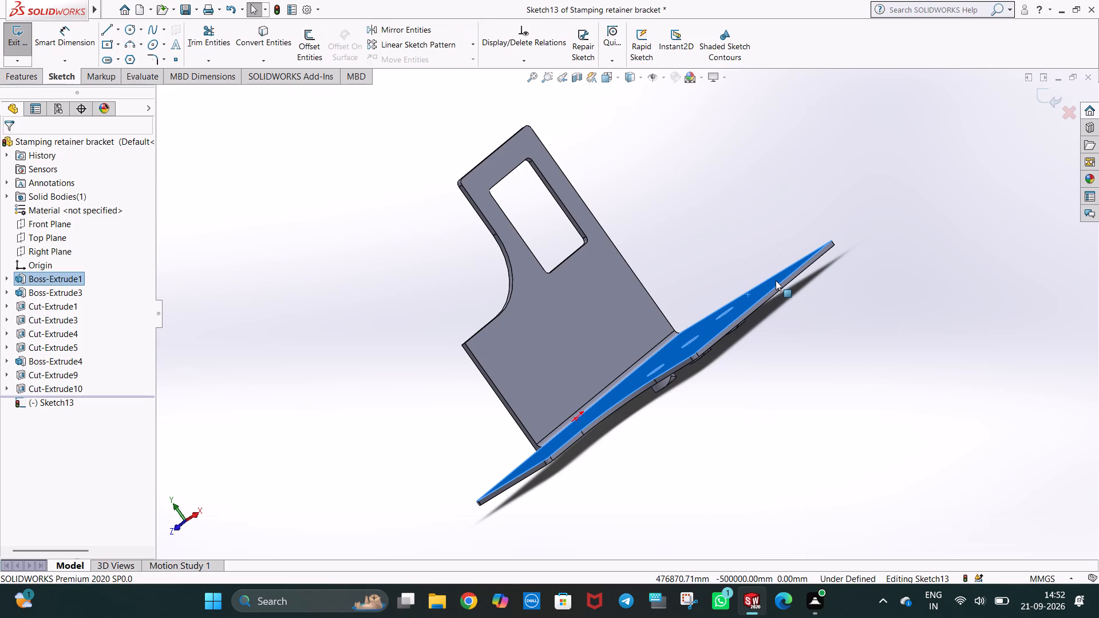
key(ctrl+8)
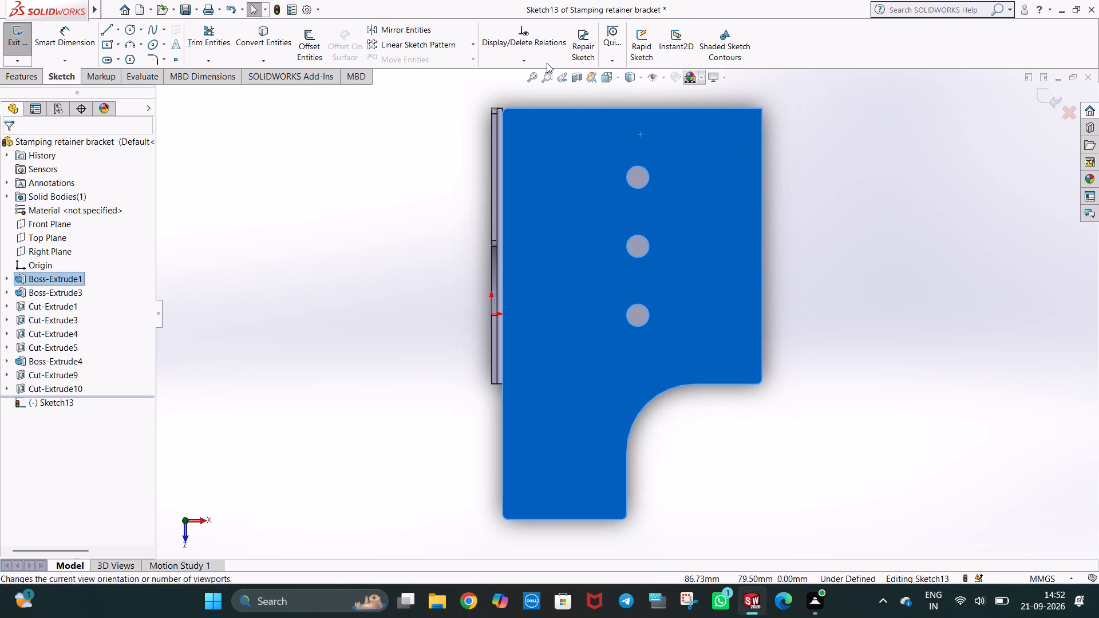
click(112, 27)
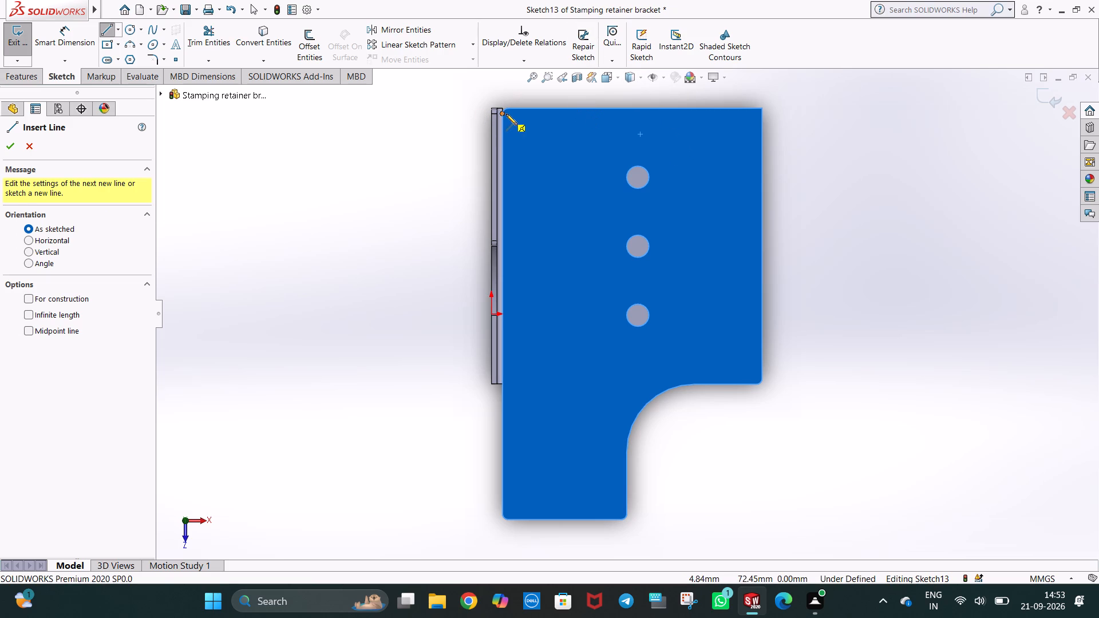
scroll(523, 137, down, 3)
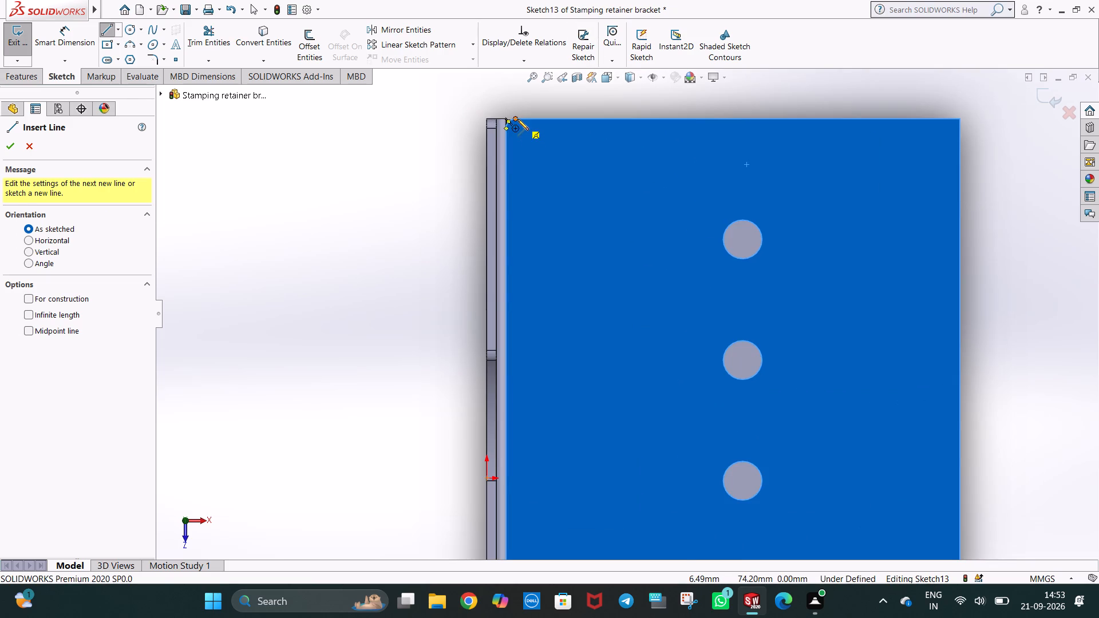
click(516, 119)
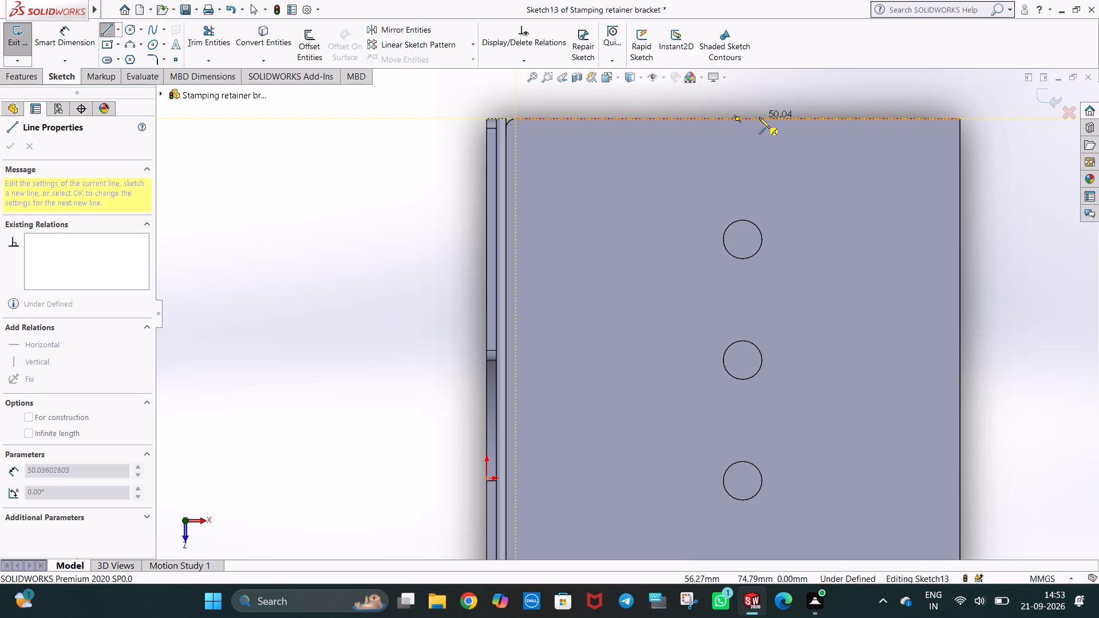
click(757, 118)
text(50)
key(Return)
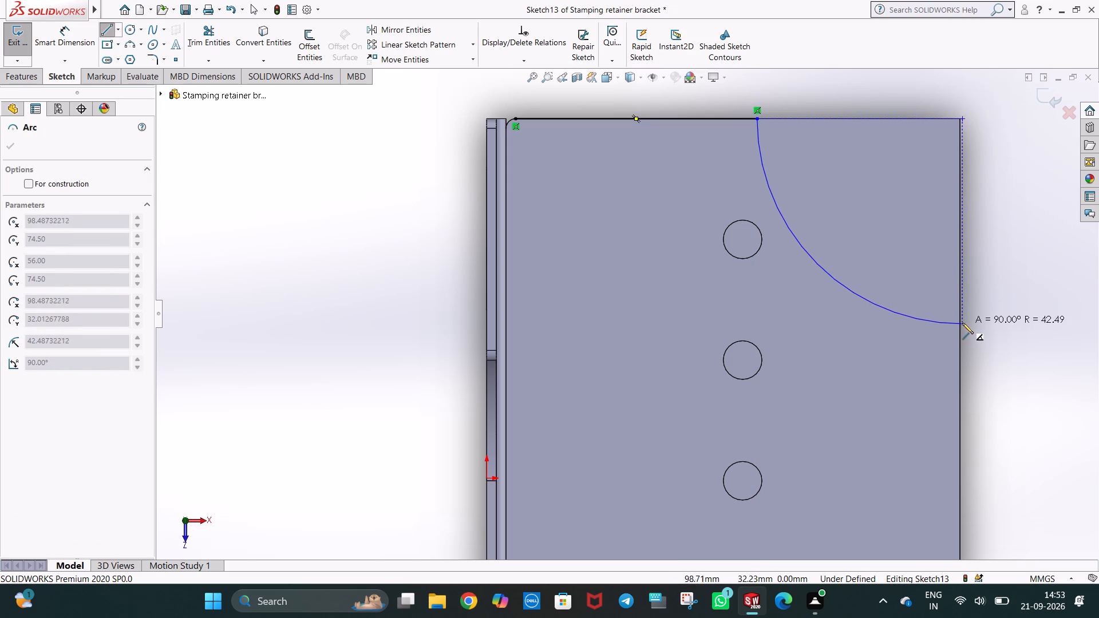
Draw a tangent arc of about 39.9 mm radius from the line's end to the flange's outer edge.
scroll(962, 327, up, 2)
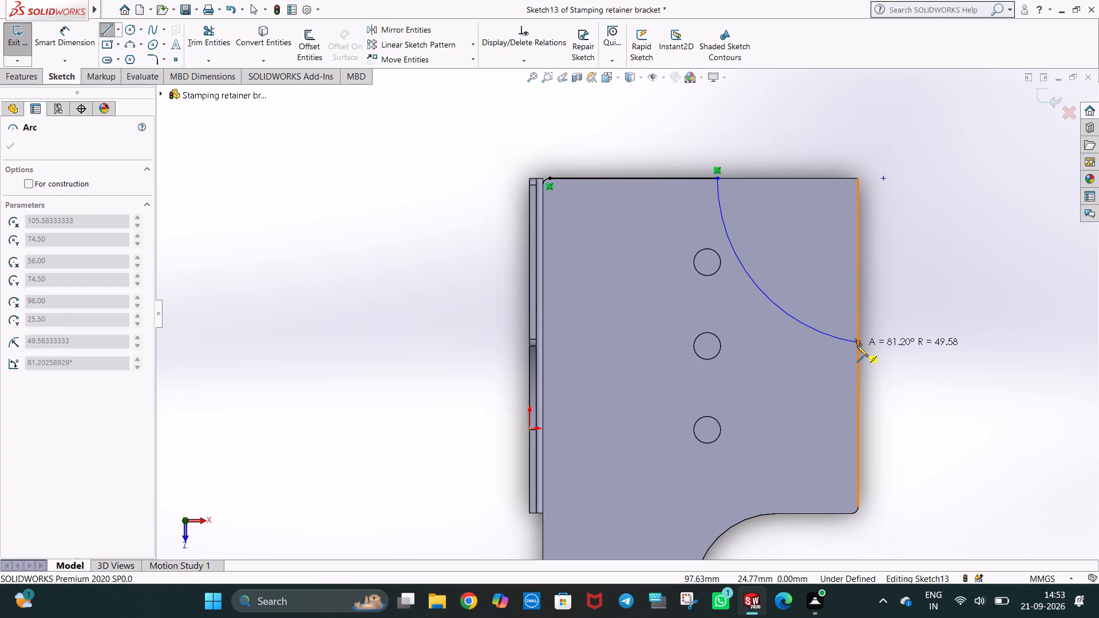
click(857, 312)
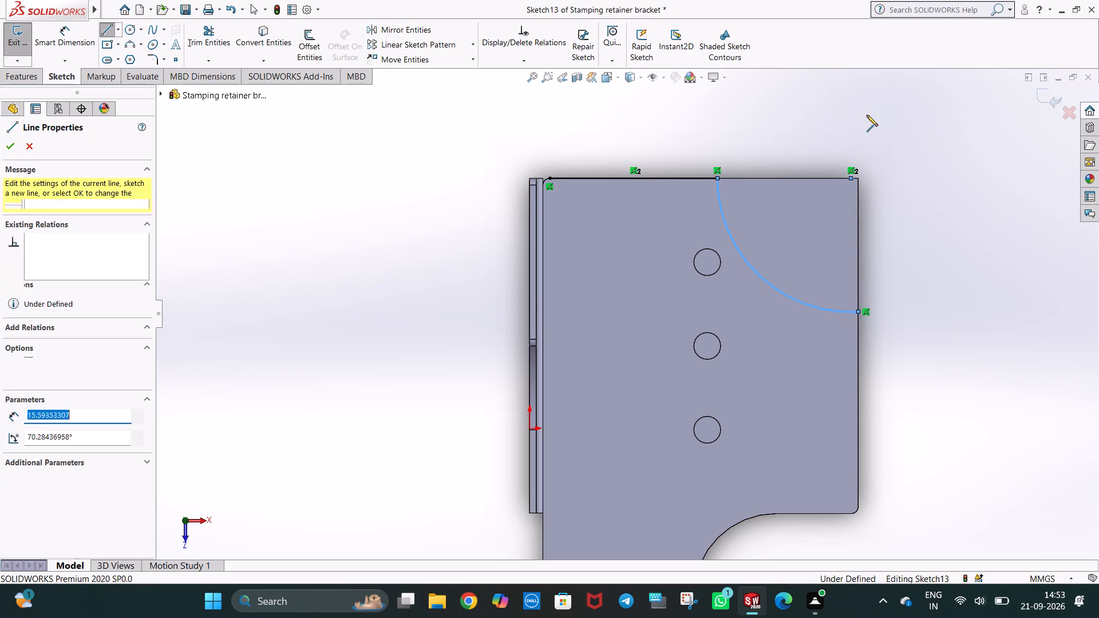
key(Escape)
key(Escape)
key(Escape)
click(902, 238)
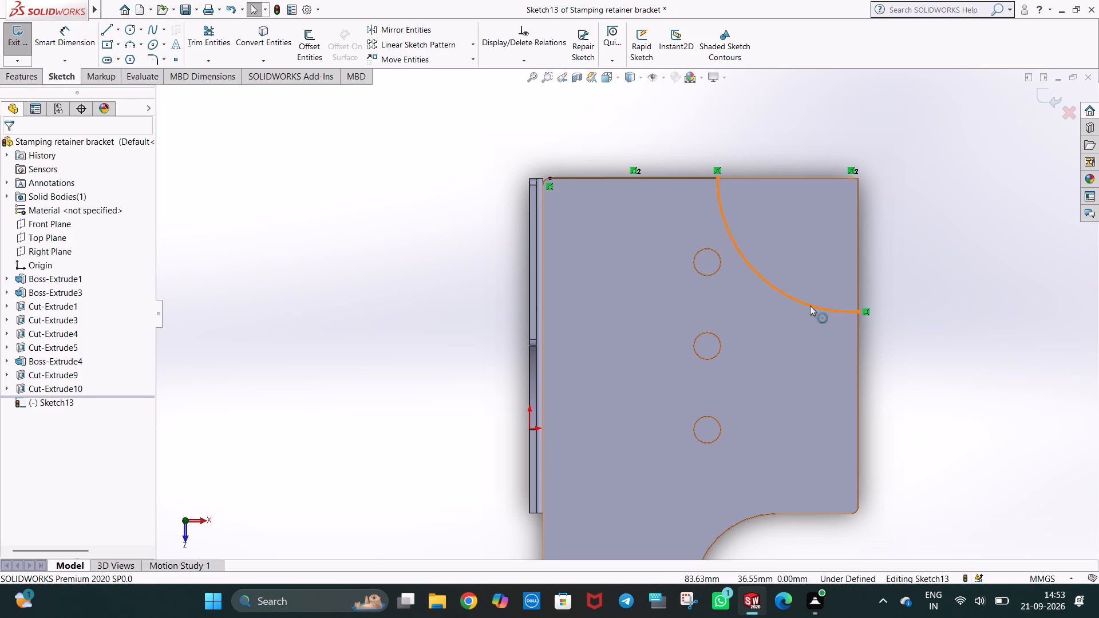
Set the arc's radius to 40 mm.
click(810, 306)
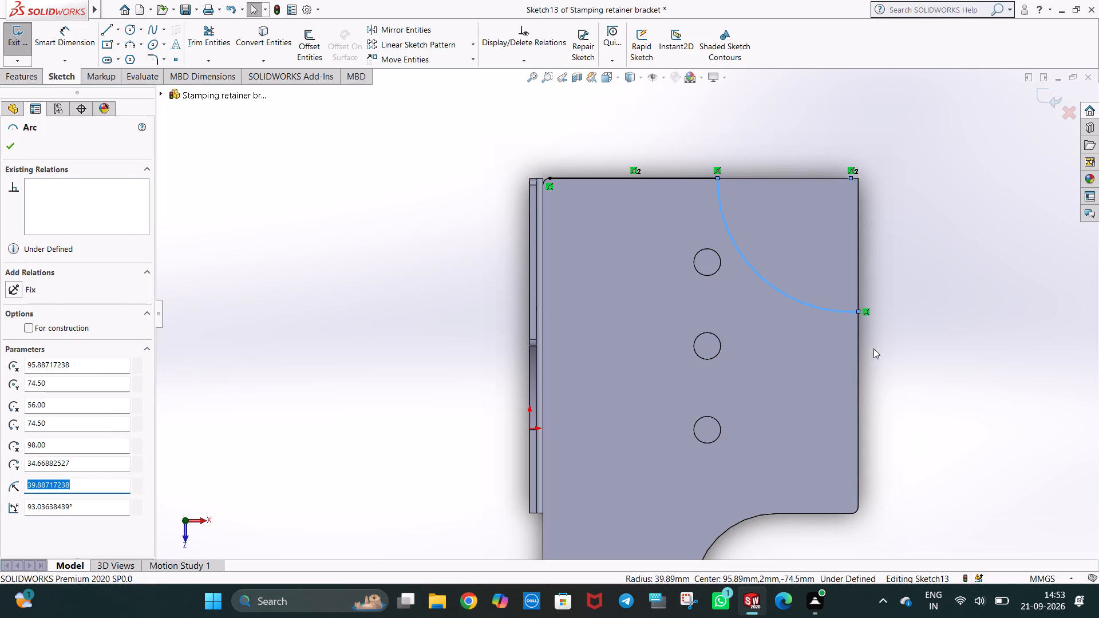
text(40)
key(Return)
key(Escape)
key(Escape)
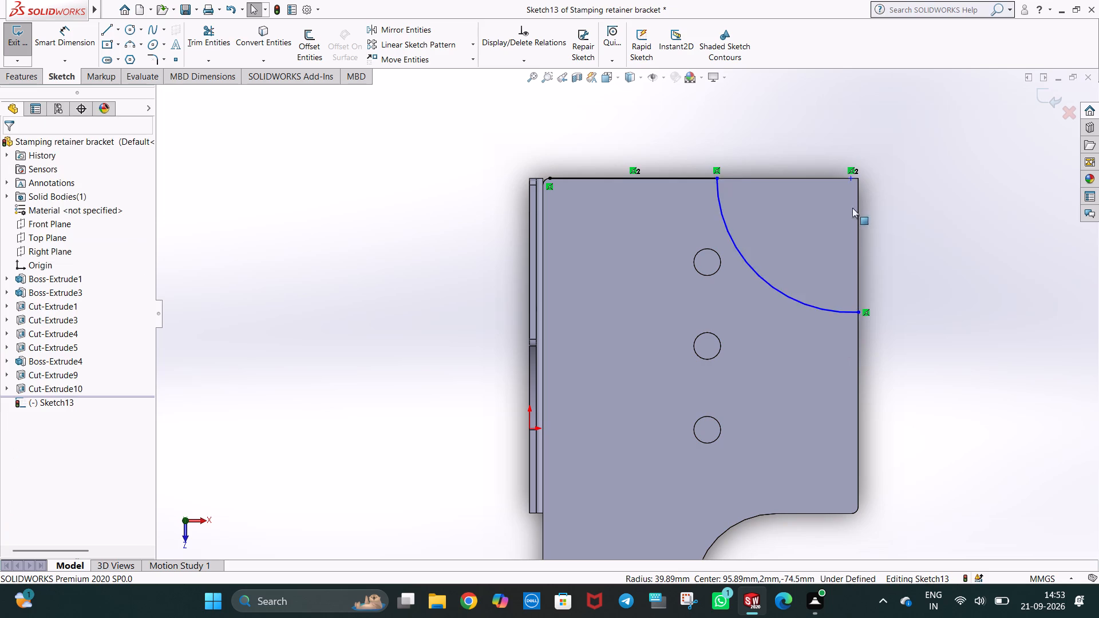
Close the corner profile with two lines along the flange edges, from the arc's start to the outer corner and on to the arc's other end.
scroll(851, 324, up, 2)
scroll(809, 340, down, 2)
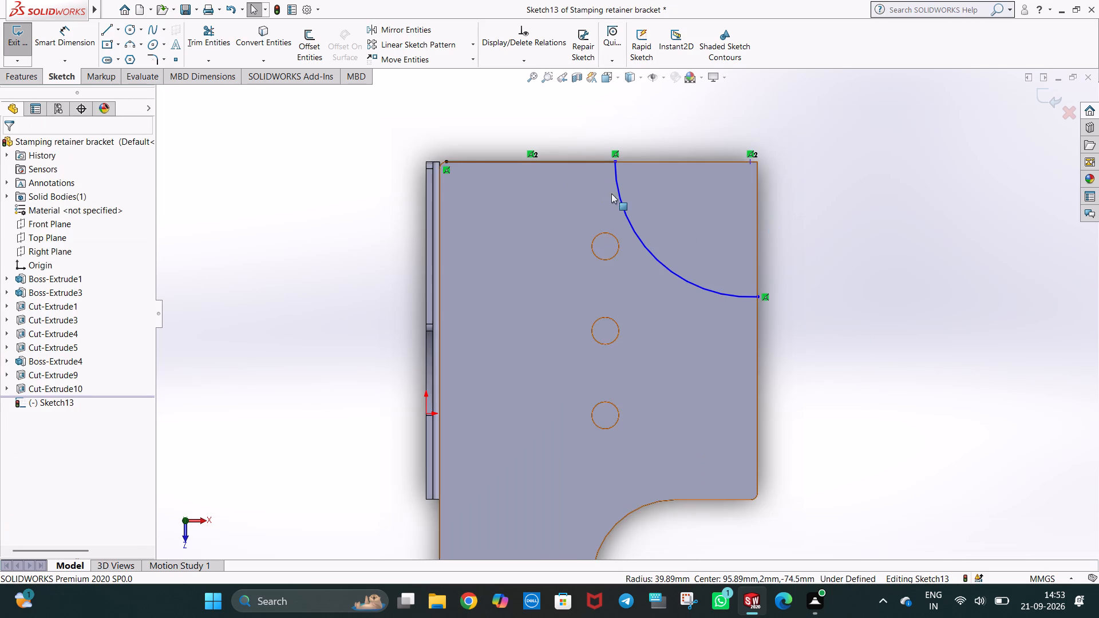
scroll(671, 191, up, 1)
click(353, 173)
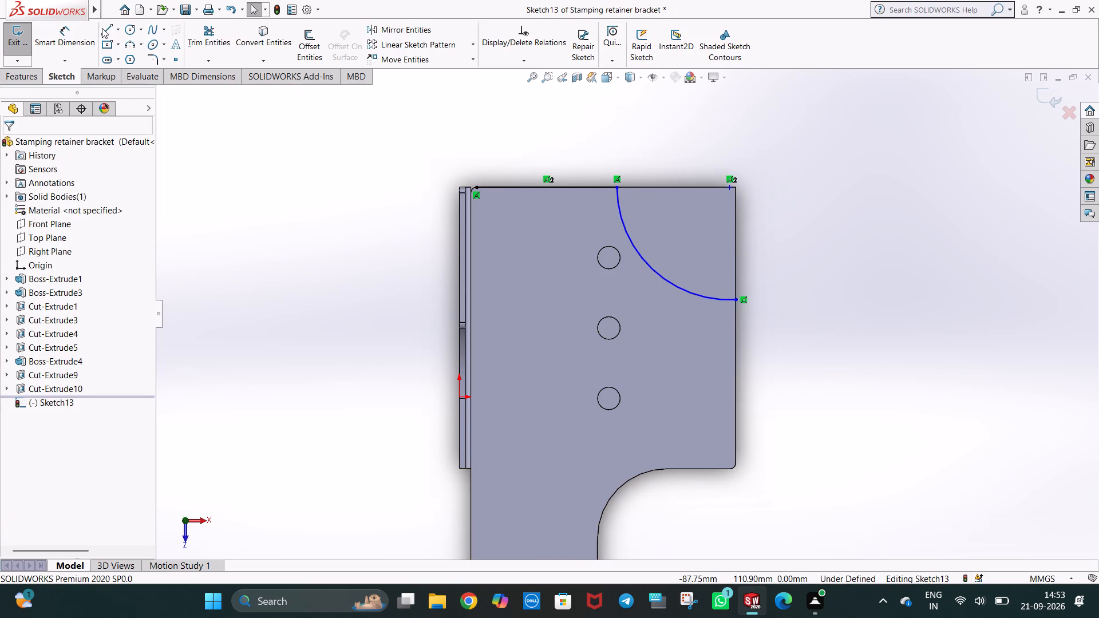
click(102, 28)
click(614, 186)
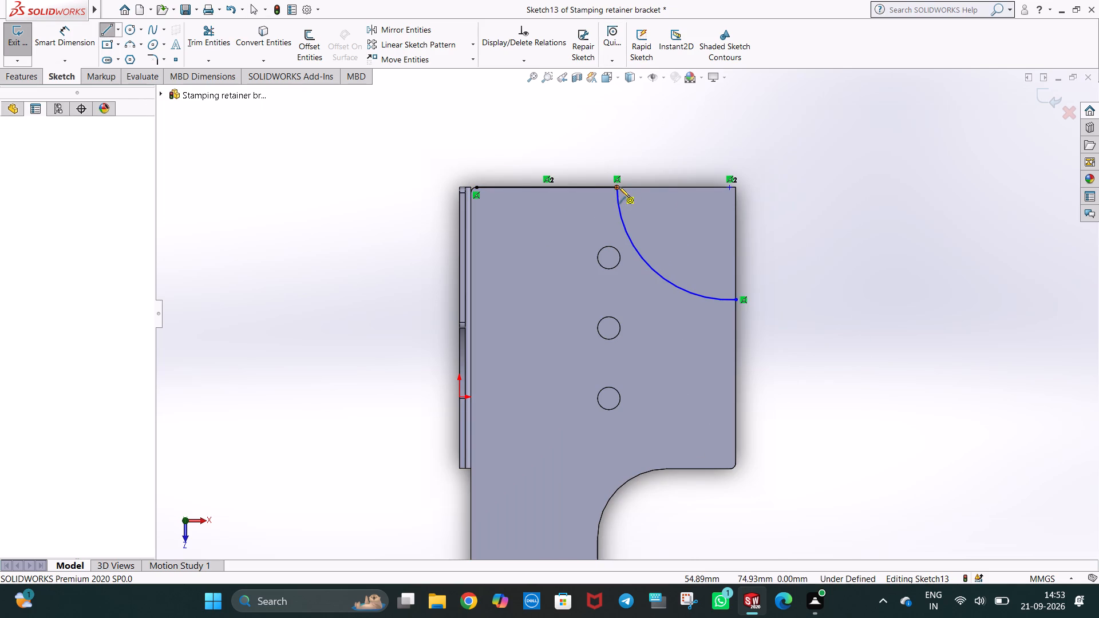
click(735, 187)
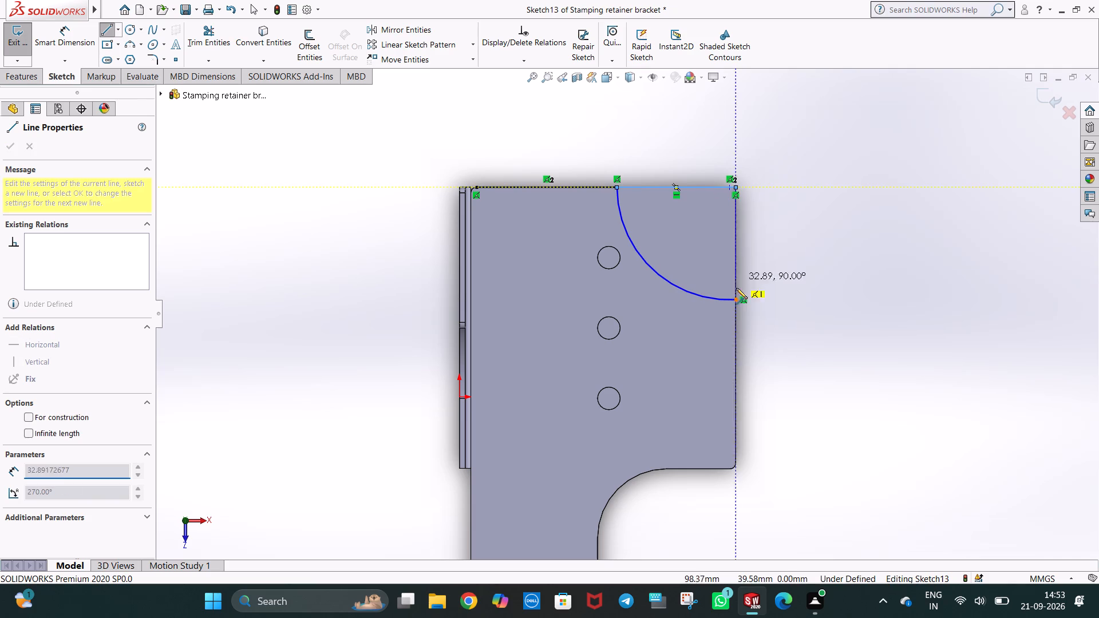
click(736, 300)
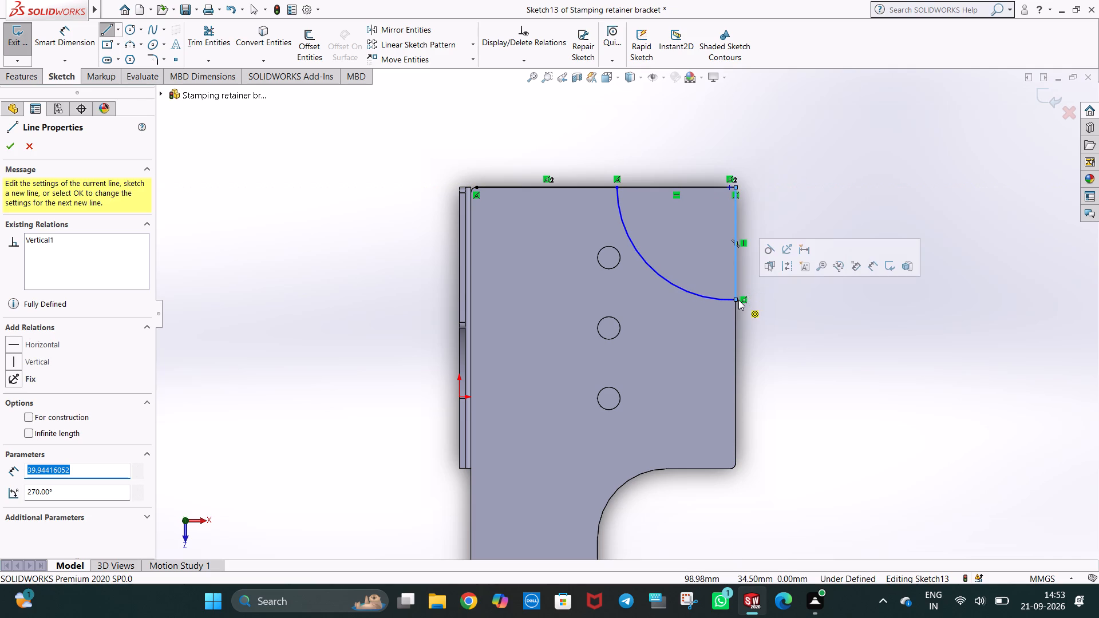
key(Escape)
key(Escape)
key(Escape)
click(773, 325)
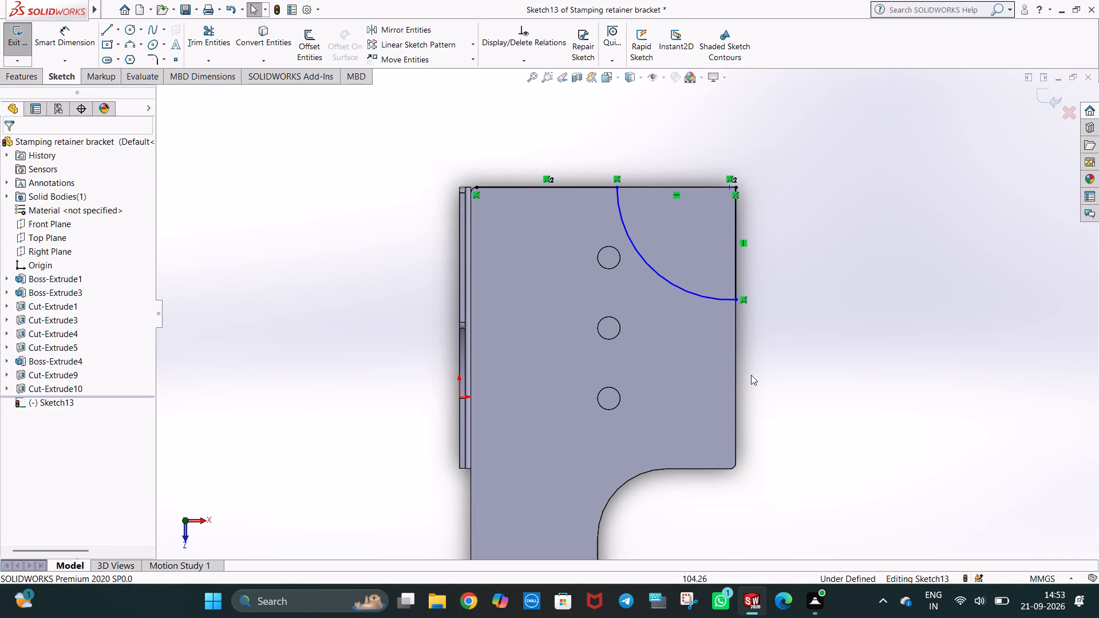
Sketch a circle of 2 mm radius on the flange near the 50 mm line, outside the corner profile.
scroll(587, 260, down, 1)
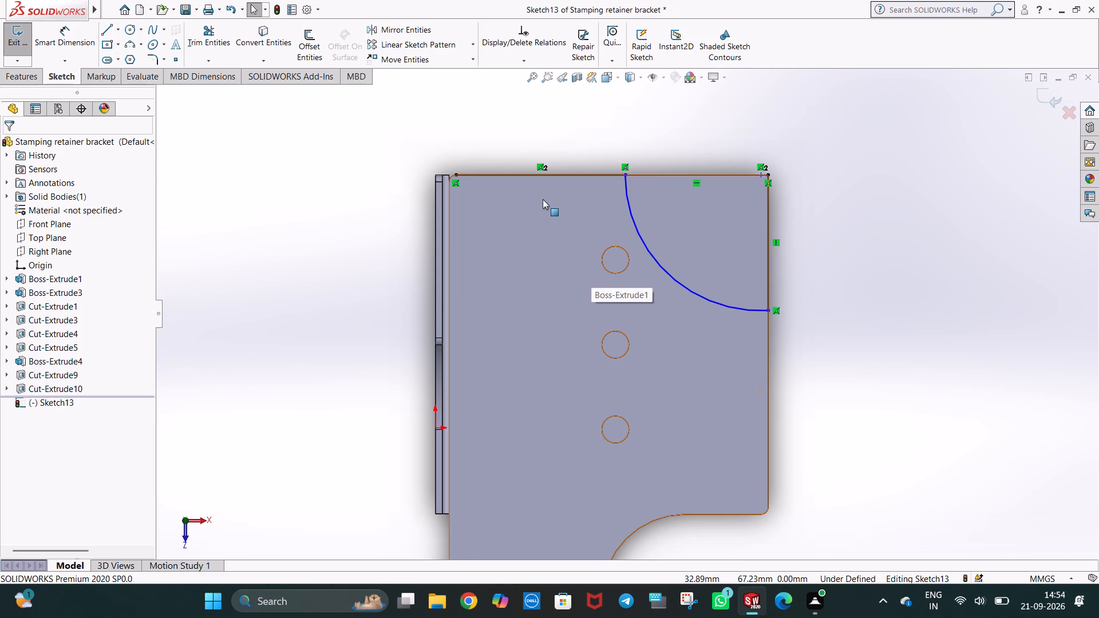
click(131, 29)
click(590, 195)
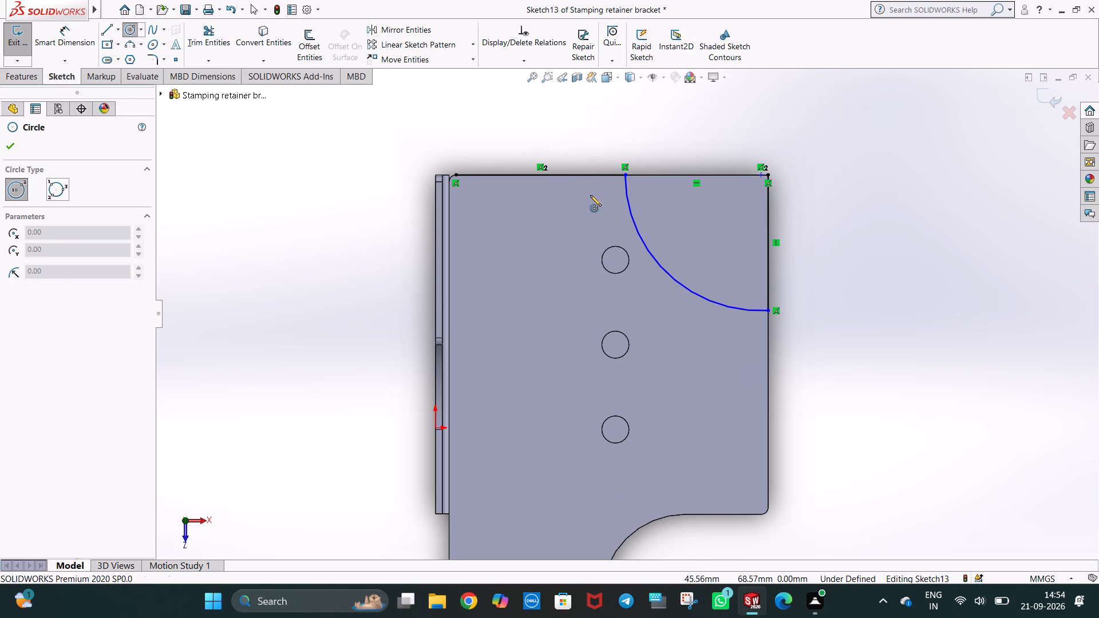
click(595, 210)
key(2)
key(Return)
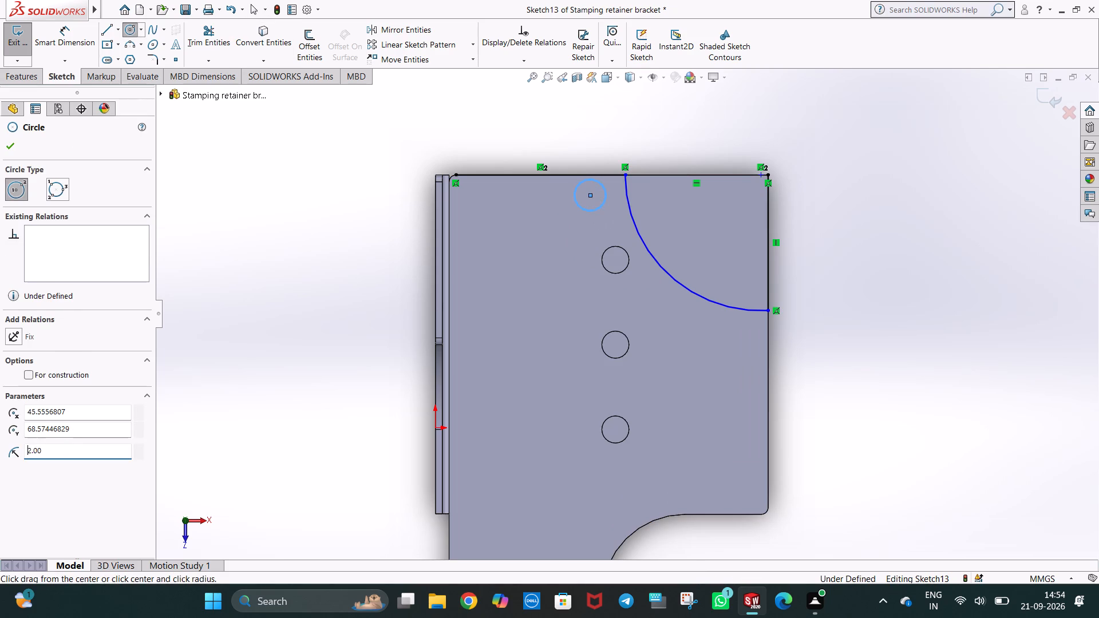
key(Escape)
key(Escape)
click(582, 167)
scroll(622, 244, down, 3)
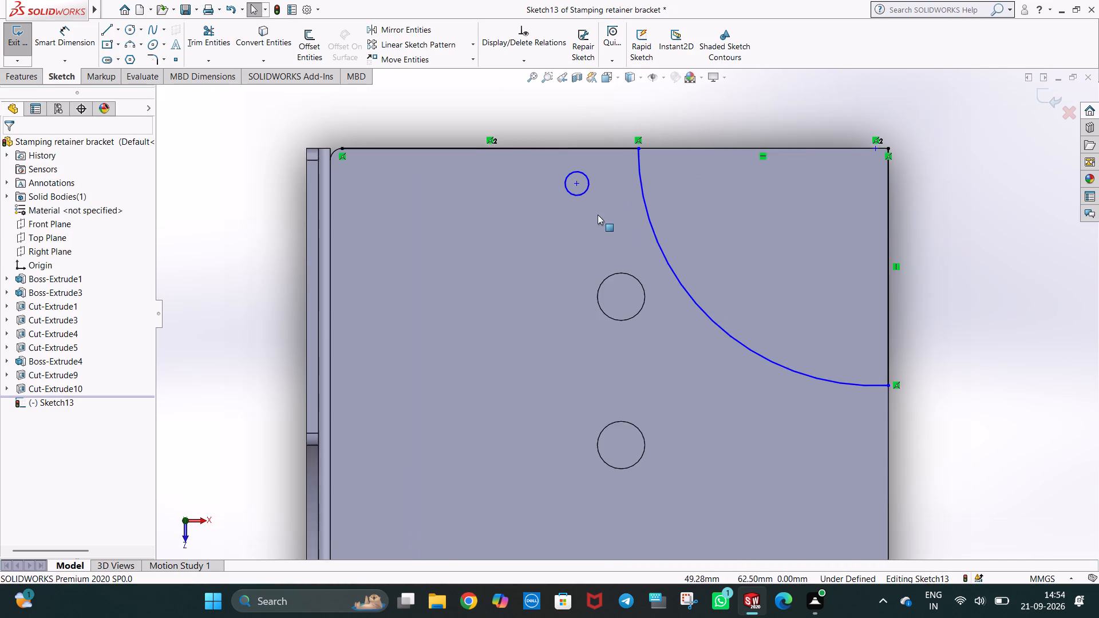
scroll(595, 207, down, 1)
click(584, 196)
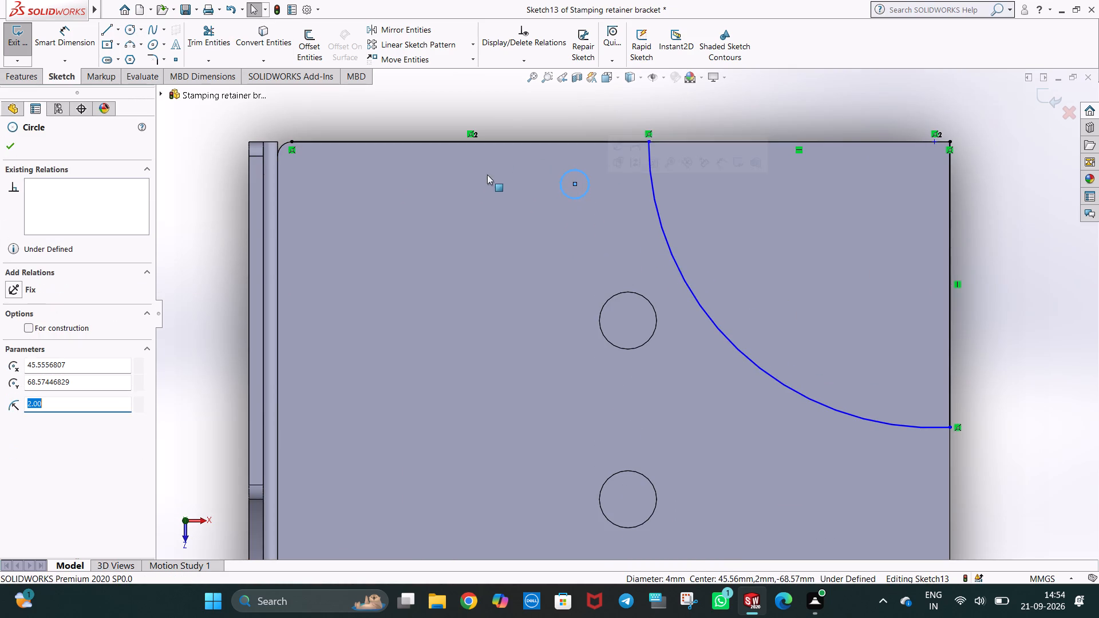
click(508, 112)
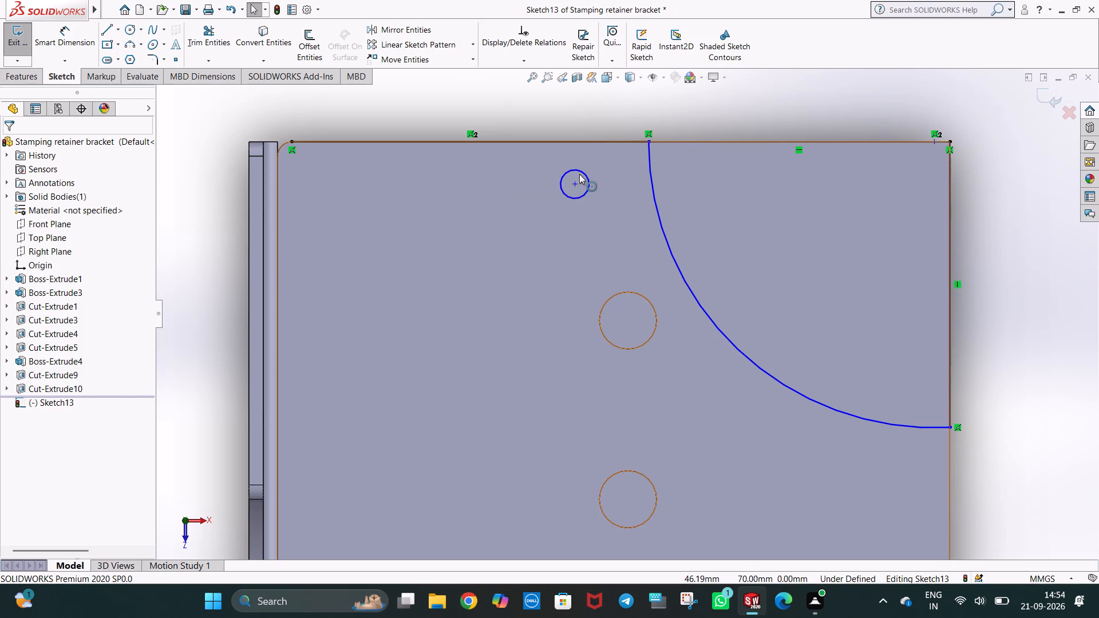
Copy the 2 mm radius circle to beside the junction of the 50 mm line and the large arc.
ctrl+drag(579, 174, 637, 148)
click(594, 115)
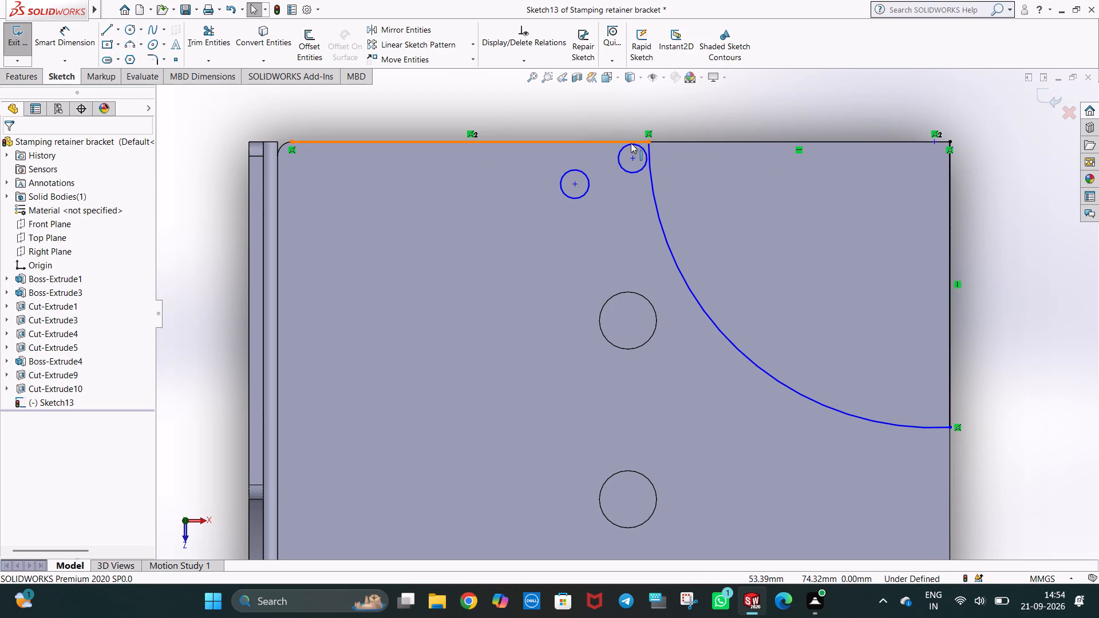
Make the copied circle tangent to both the 50 mm line and the large arc.
ctrl+click(631, 143)
ctrl+click(638, 145)
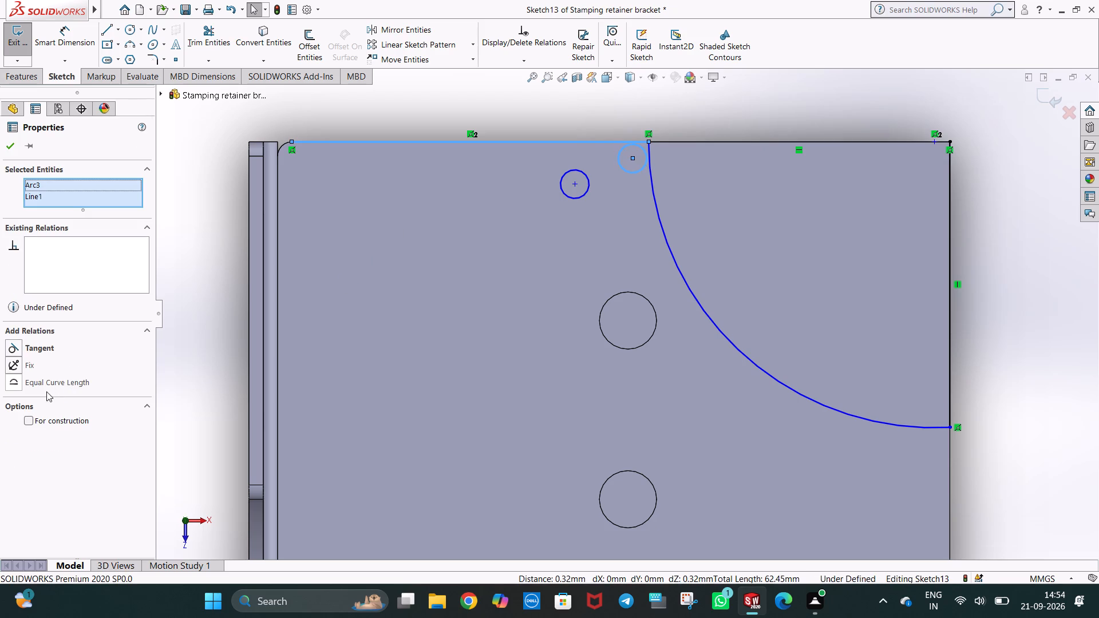
ctrl+click(38, 352)
click(711, 124)
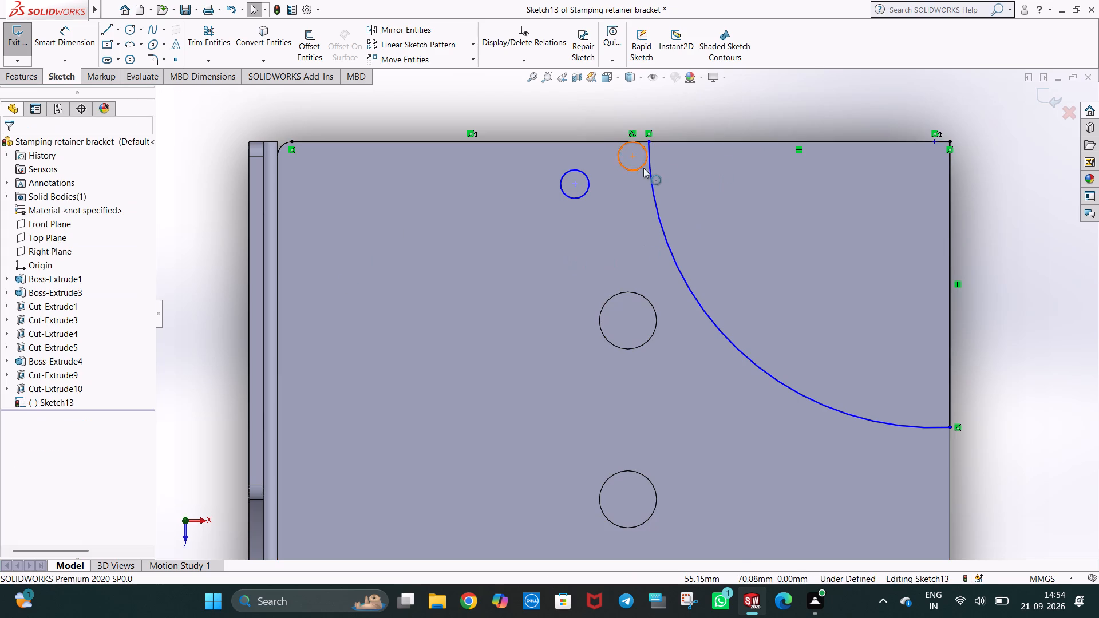
ctrl+click(649, 163)
ctrl+click(646, 154)
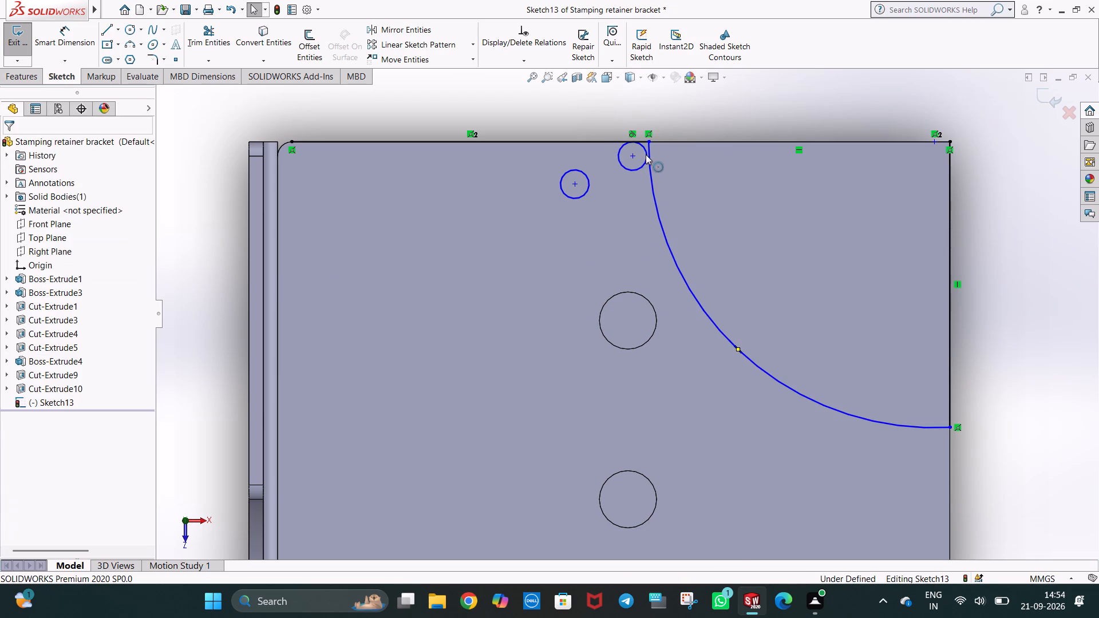
ctrl+click(645, 149)
ctrl+click(647, 157)
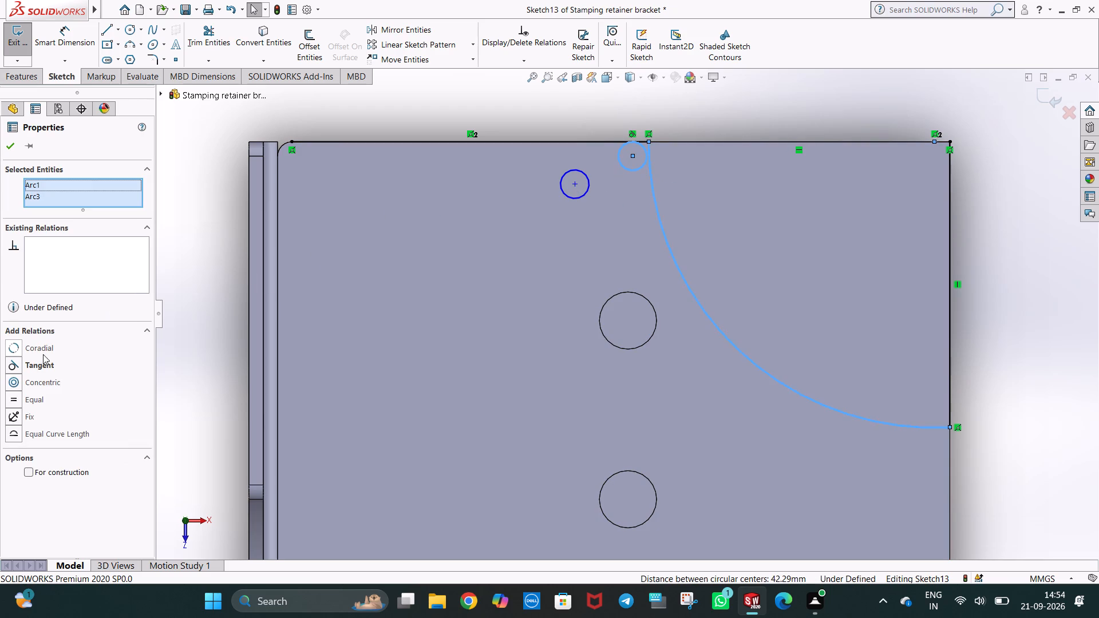
ctrl+click(43, 360)
click(827, 111)
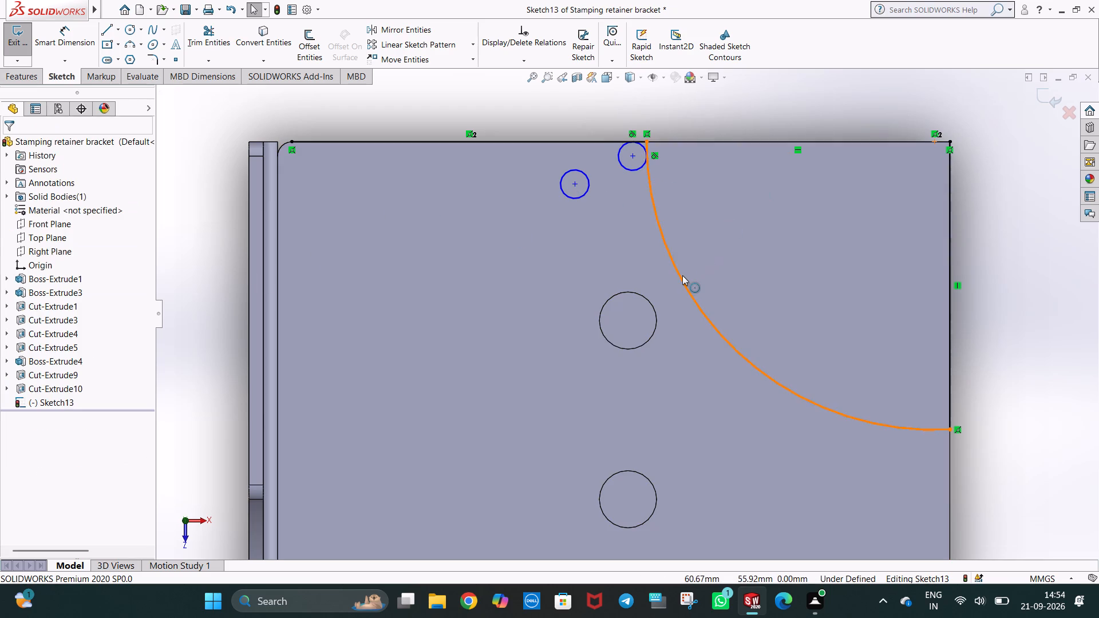
Set the large arc's radius back to 40 mm.
click(682, 277)
text(40)
key(Return)
click(753, 122)
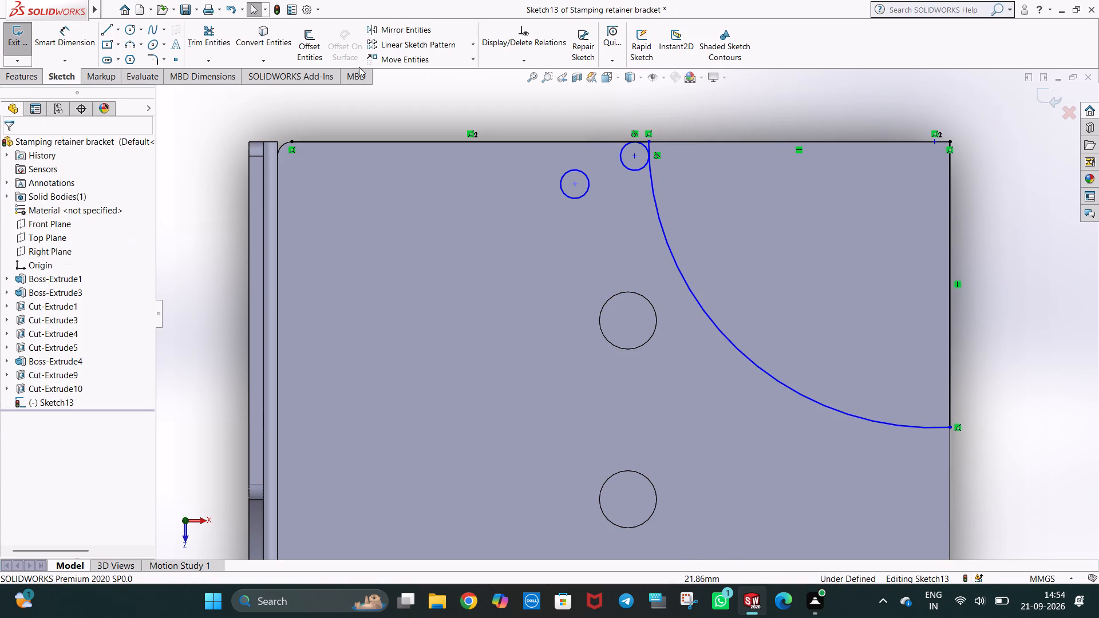
Trim the line and arc ends and the copied circle's excess, leaving a 2 mm radius rounding between the line and the large arc.
click(224, 37)
scroll(600, 236, down, 3)
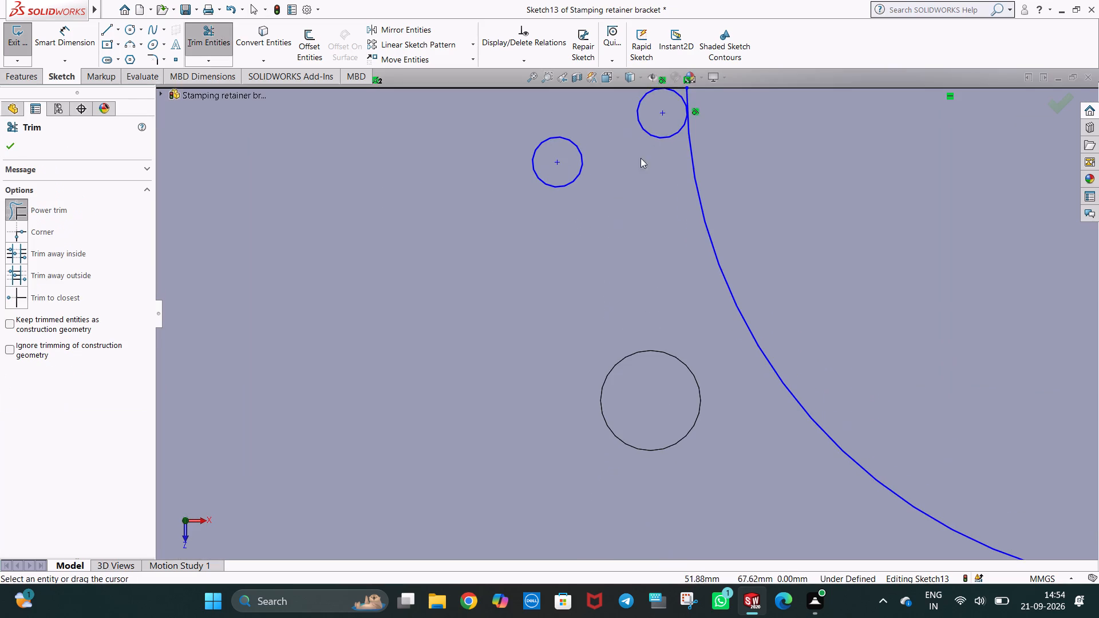
drag(695, 97, 684, 88)
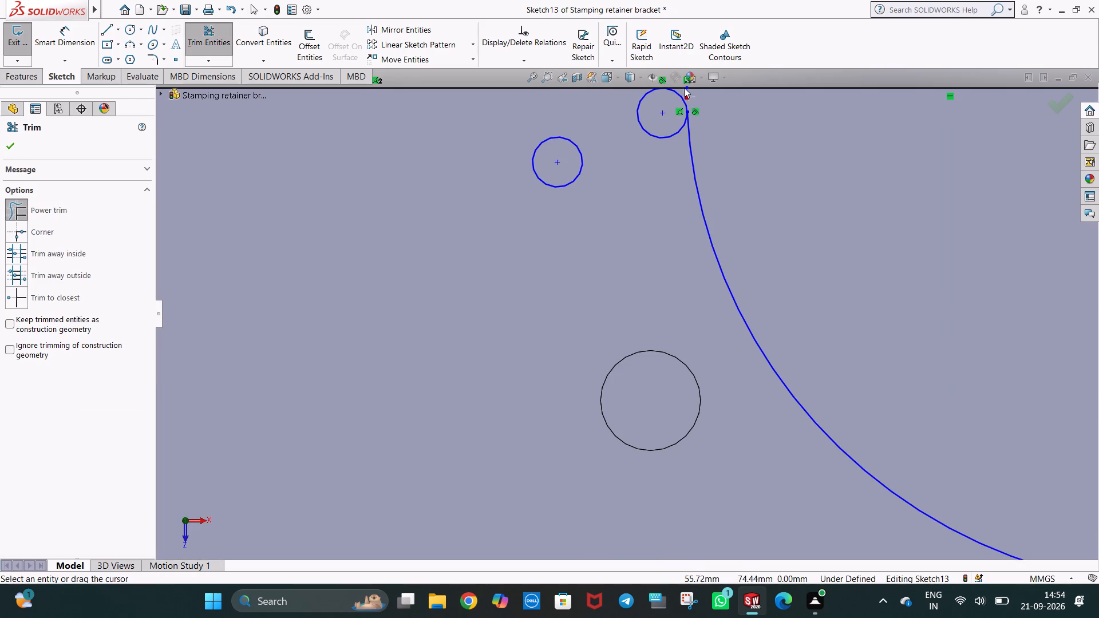
drag(684, 88, 681, 85)
drag(642, 142, 654, 130)
scroll(713, 196, up, 4)
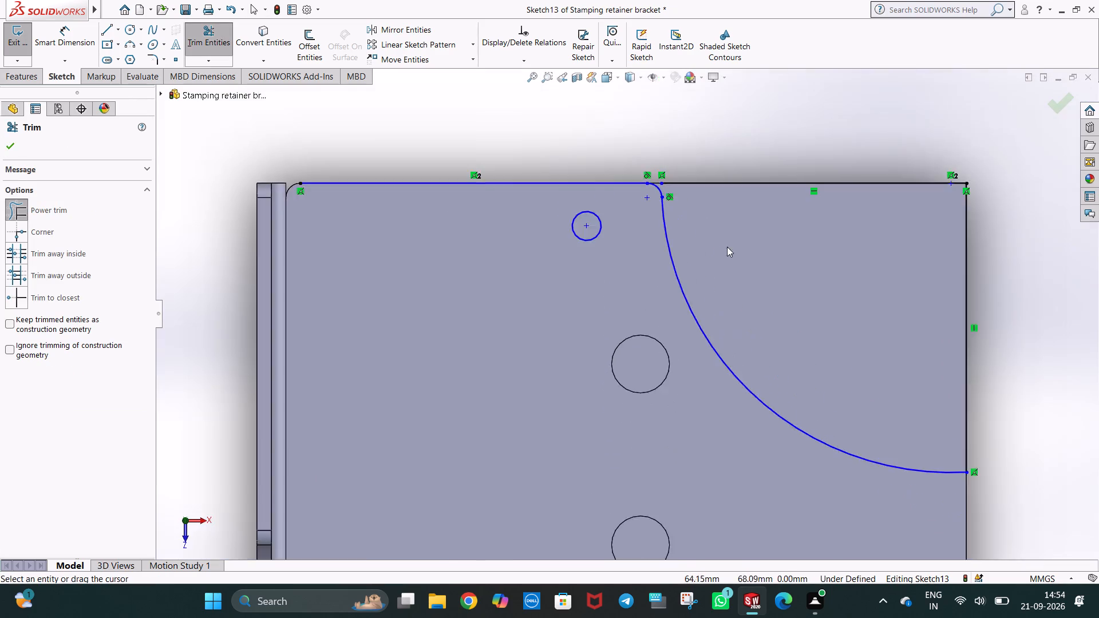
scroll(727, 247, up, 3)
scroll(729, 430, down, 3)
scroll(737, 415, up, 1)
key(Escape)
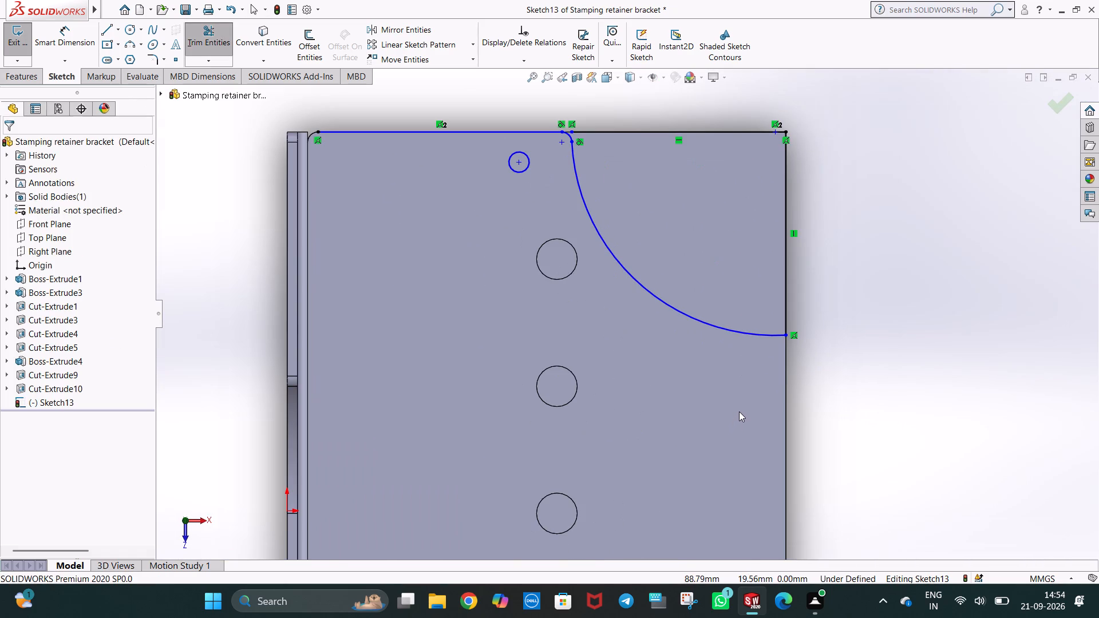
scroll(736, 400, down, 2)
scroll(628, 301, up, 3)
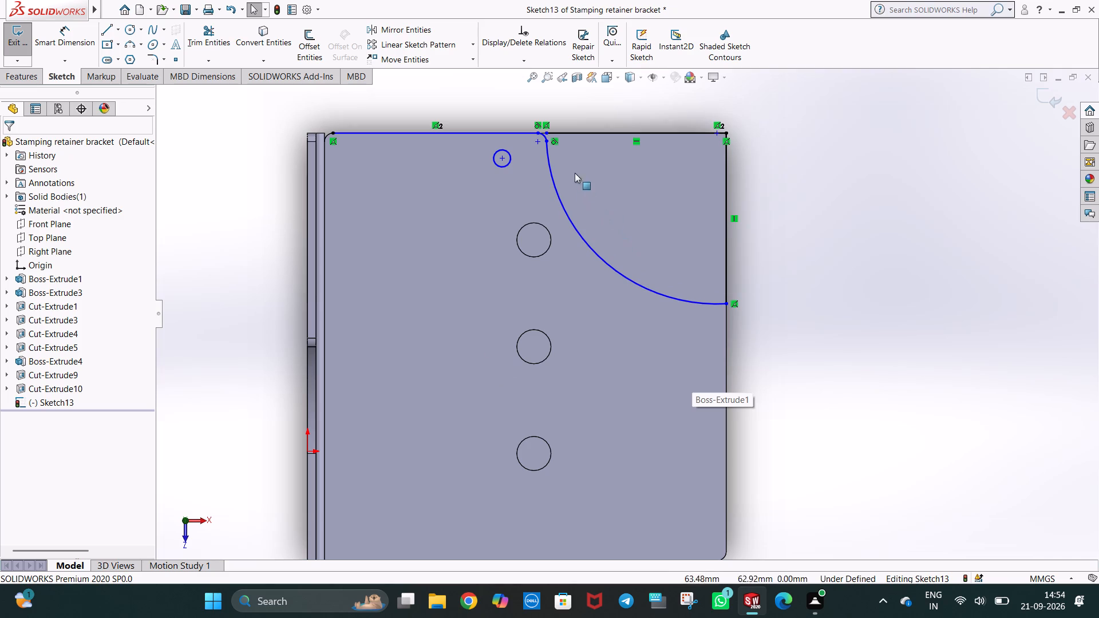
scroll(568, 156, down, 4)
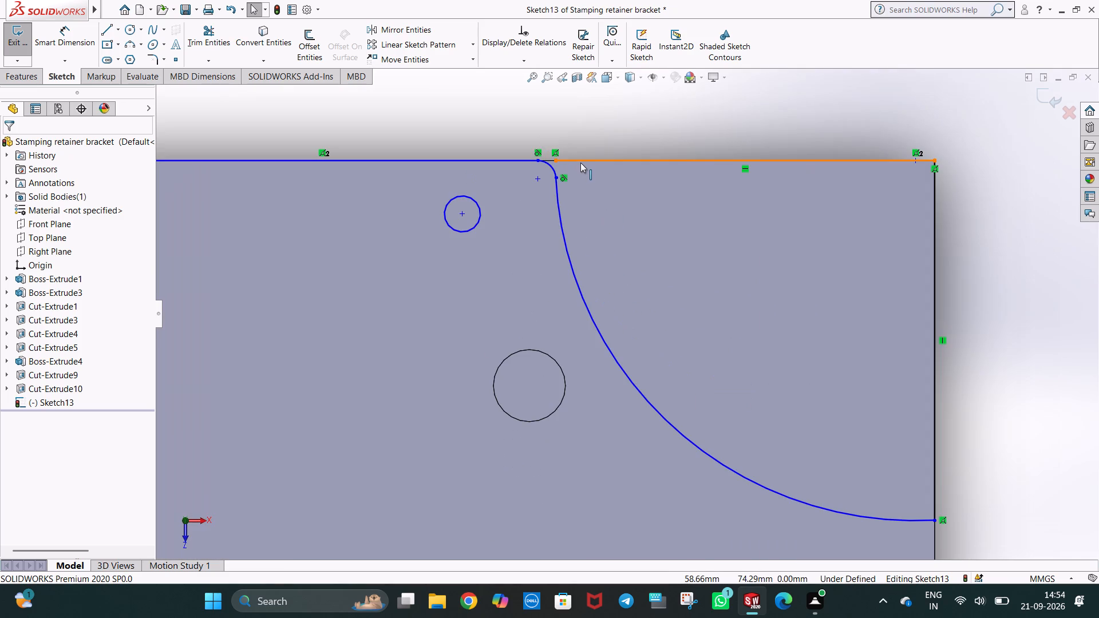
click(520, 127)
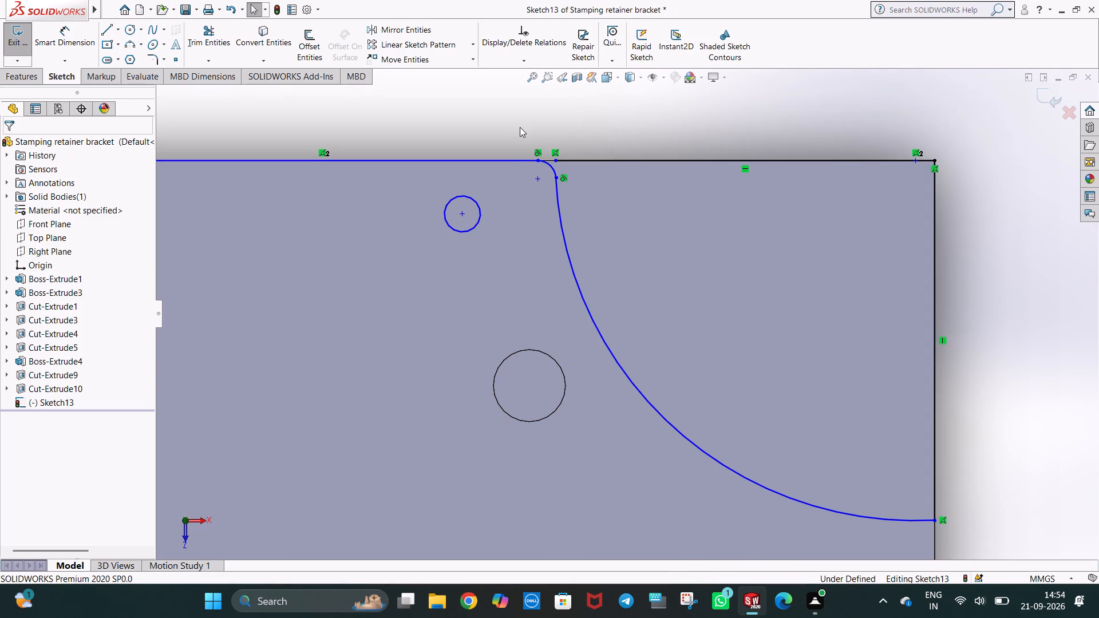
Sketch a 2 mm radius circle inside the flange, just below the large arc's end at the vertical edge.
click(129, 28)
scroll(793, 479, up, 2)
scroll(800, 474, down, 1)
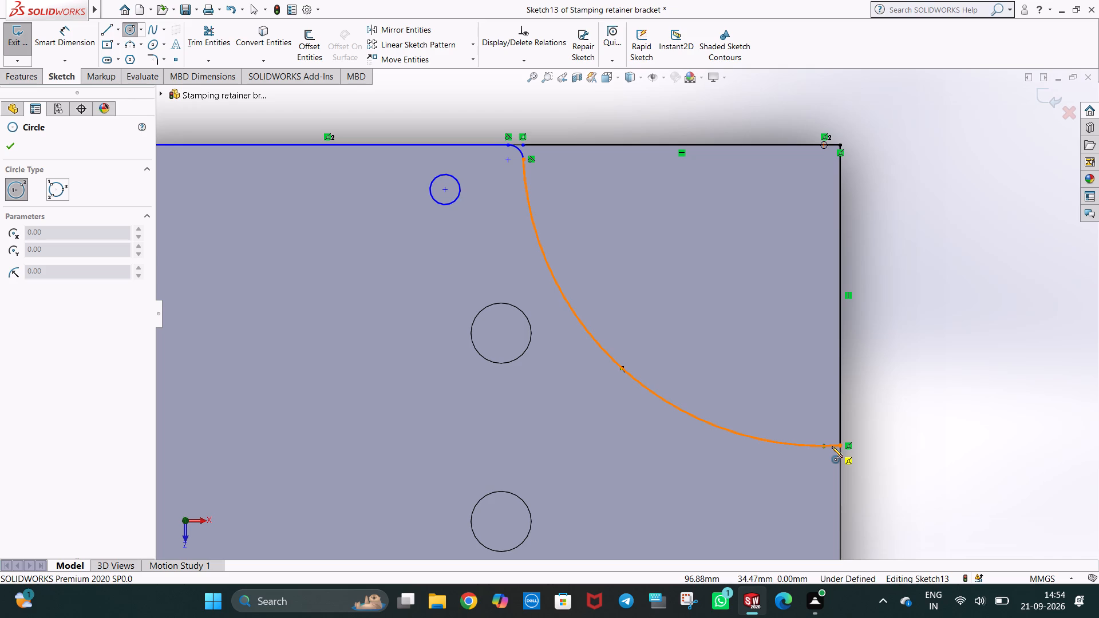
scroll(859, 487, up, 1)
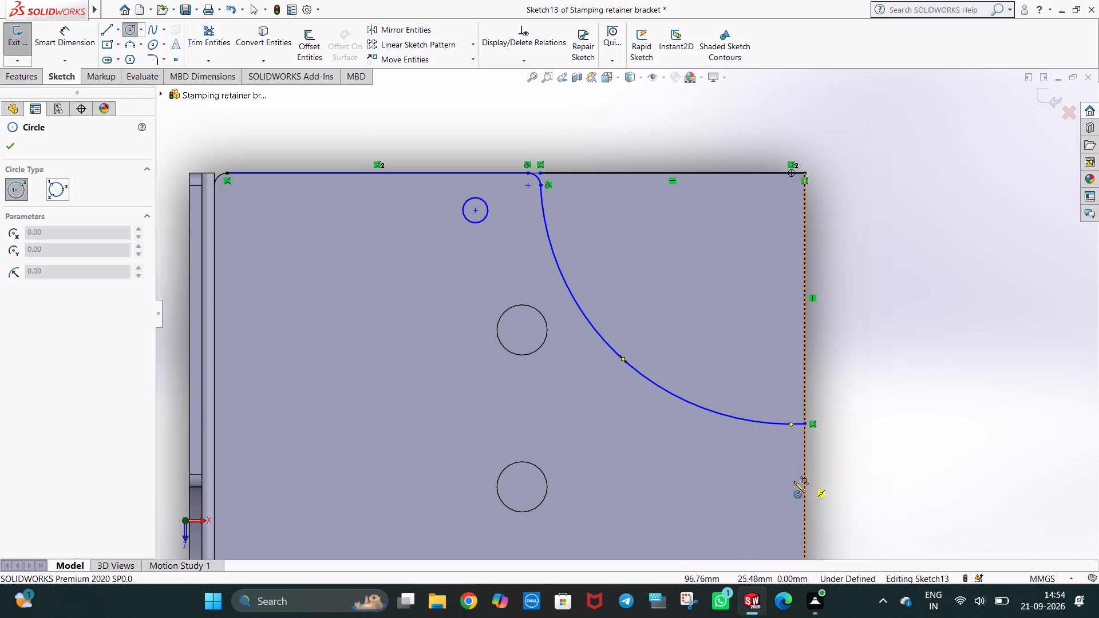
click(787, 443)
click(789, 450)
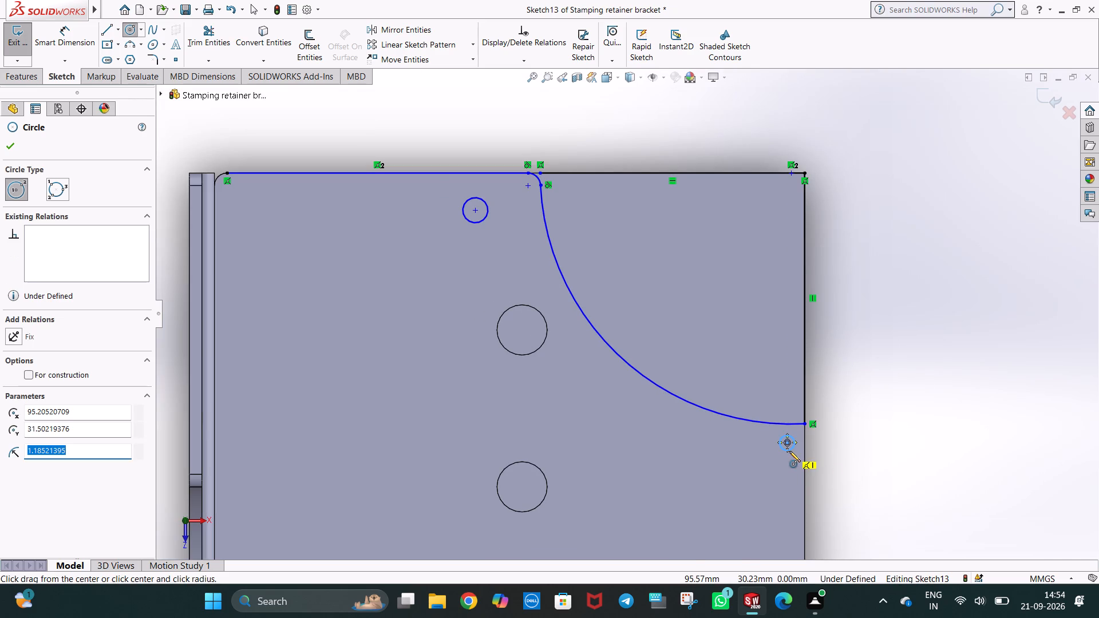
key(2)
key(Return)
key(Escape)
key(Escape)
Draw a vertical line about 22 mm long down the flange edge from the large arc's lower end.
scroll(823, 510, up, 1)
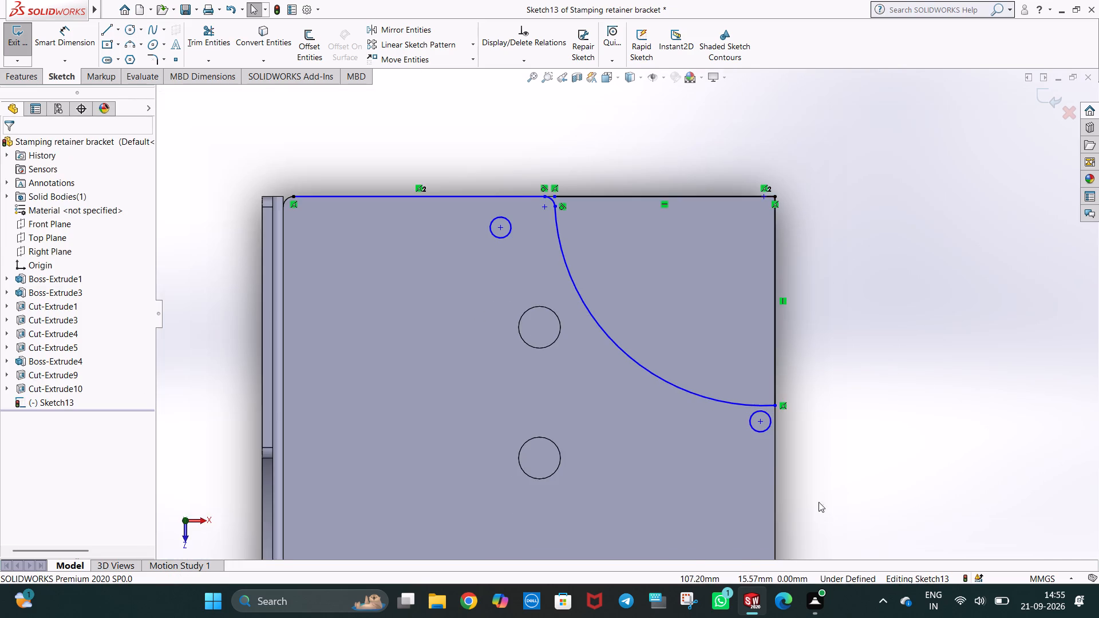
scroll(758, 460, down, 2)
scroll(763, 403, up, 3)
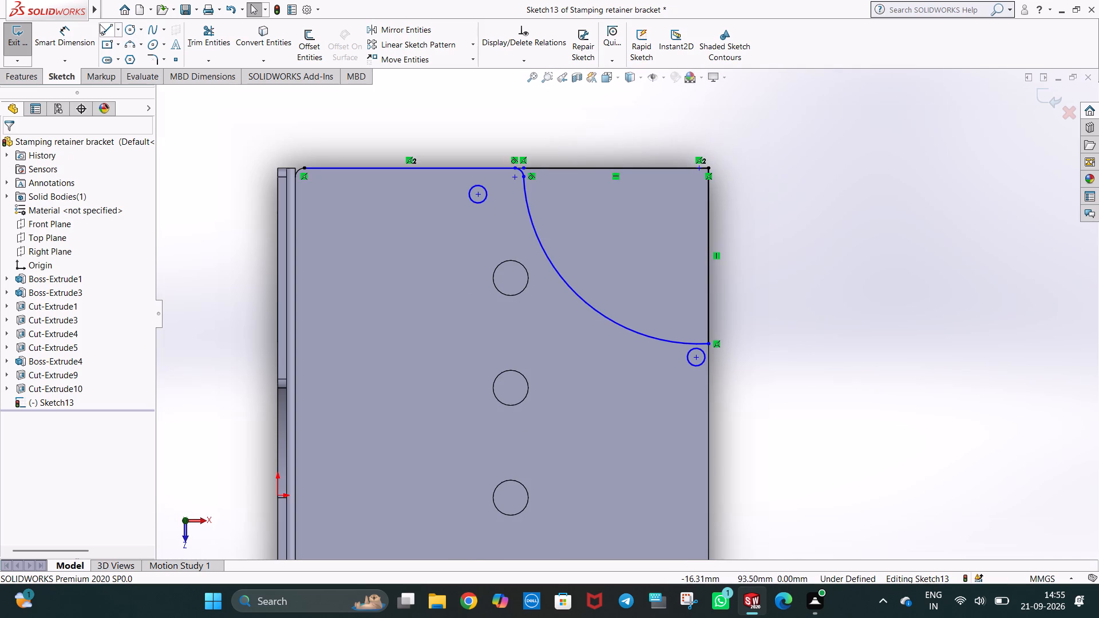
click(109, 35)
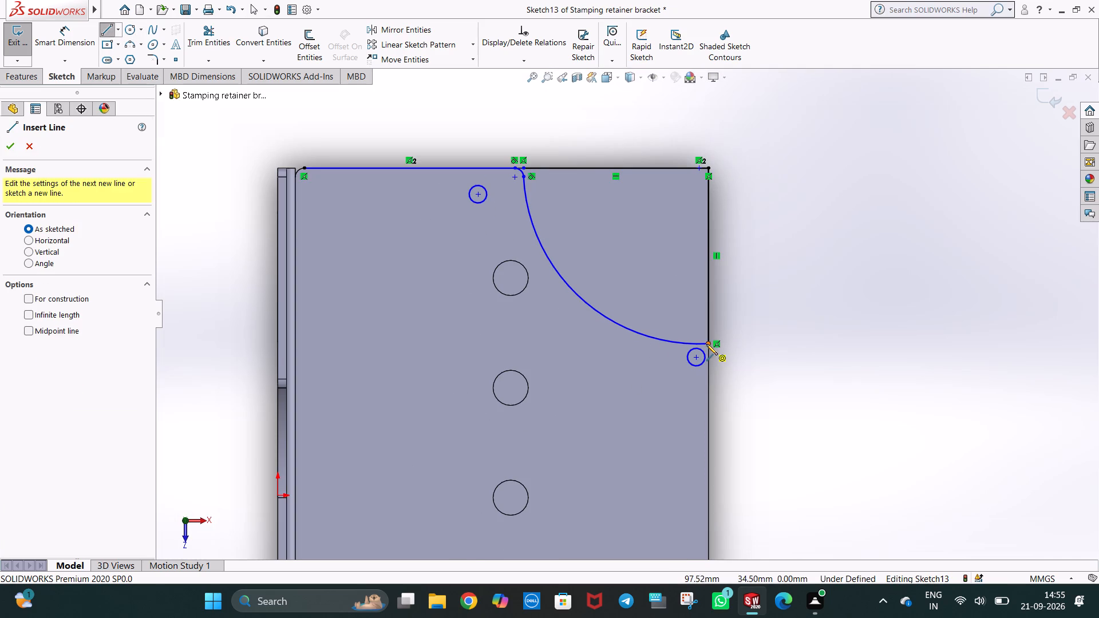
click(708, 344)
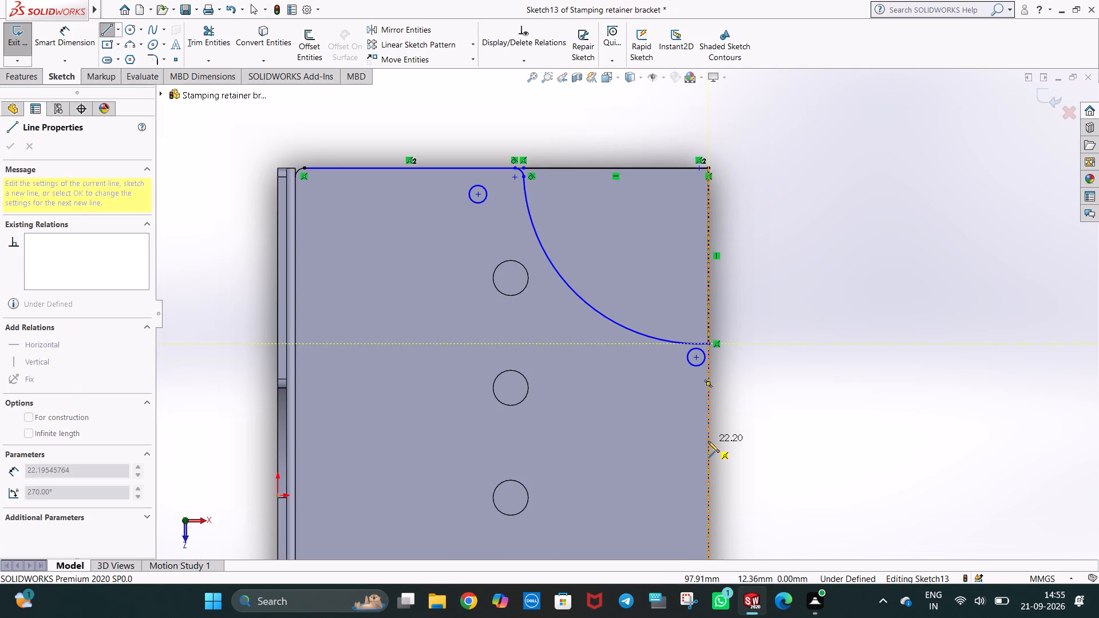
click(708, 441)
key(Escape)
key(Escape)
Make the new circle tangent to both the vertical edge line and the large arc.
scroll(715, 410, down, 3)
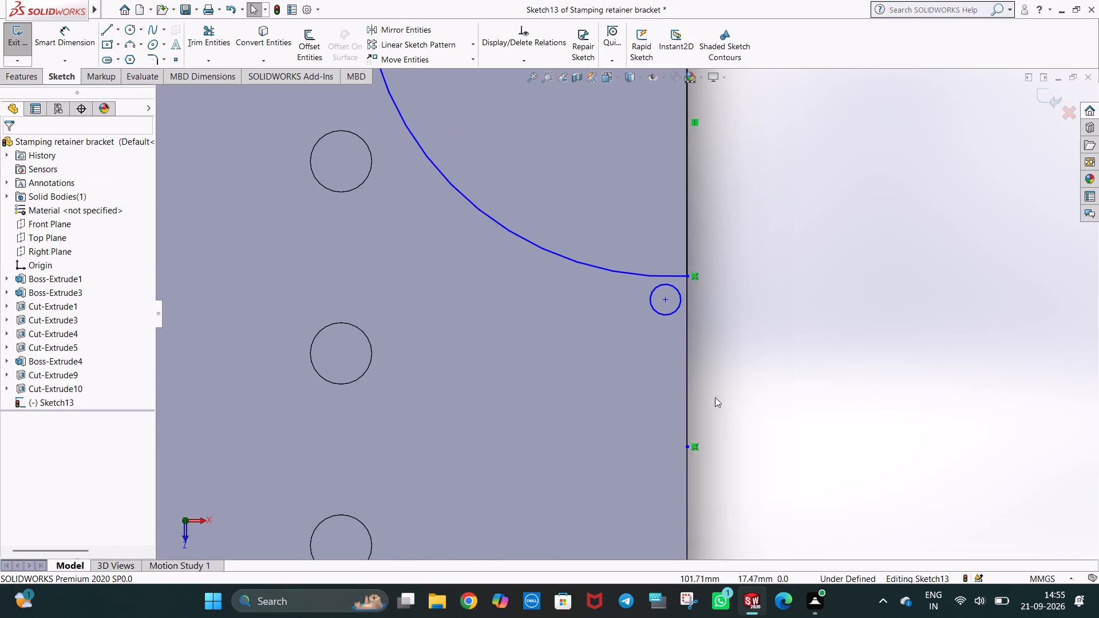
ctrl+click(681, 300)
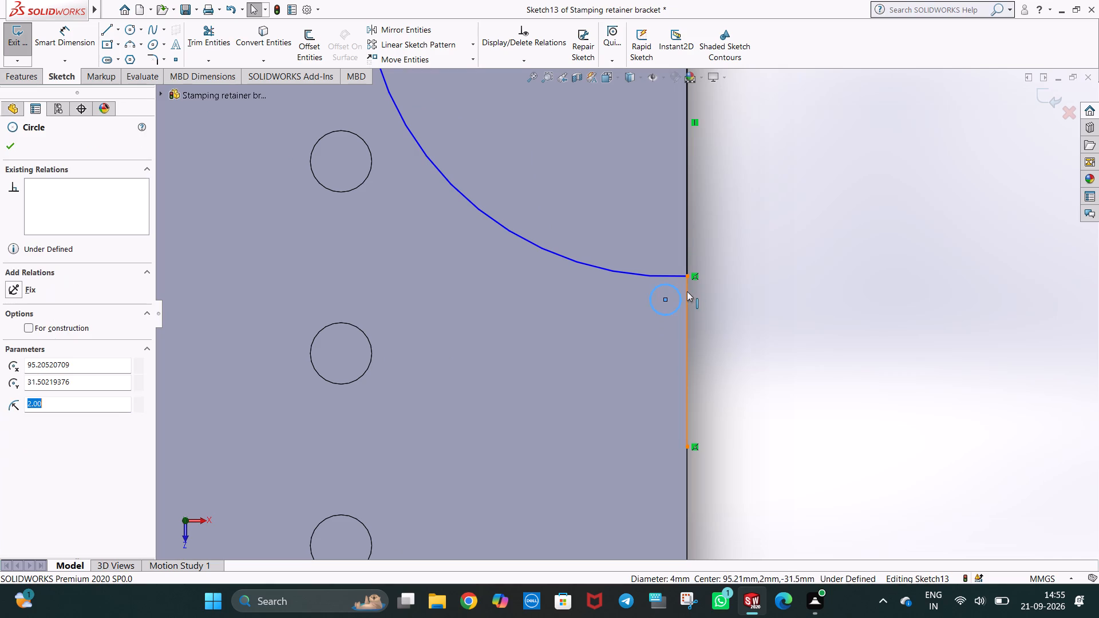
ctrl+click(687, 291)
ctrl+click(37, 350)
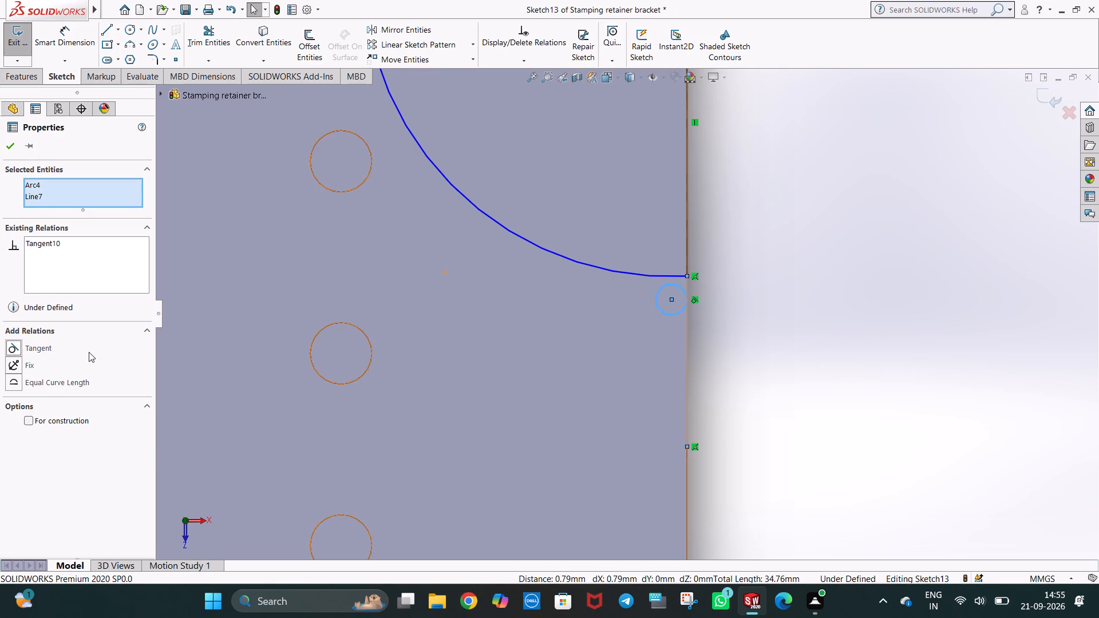
click(740, 294)
ctrl+click(674, 275)
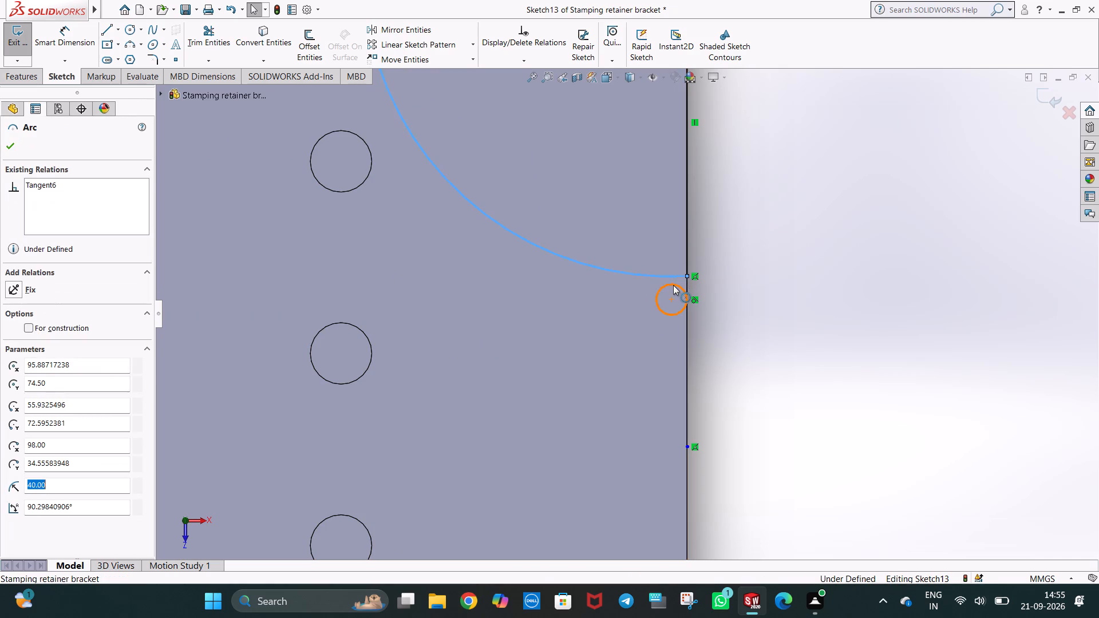
ctrl+click(673, 285)
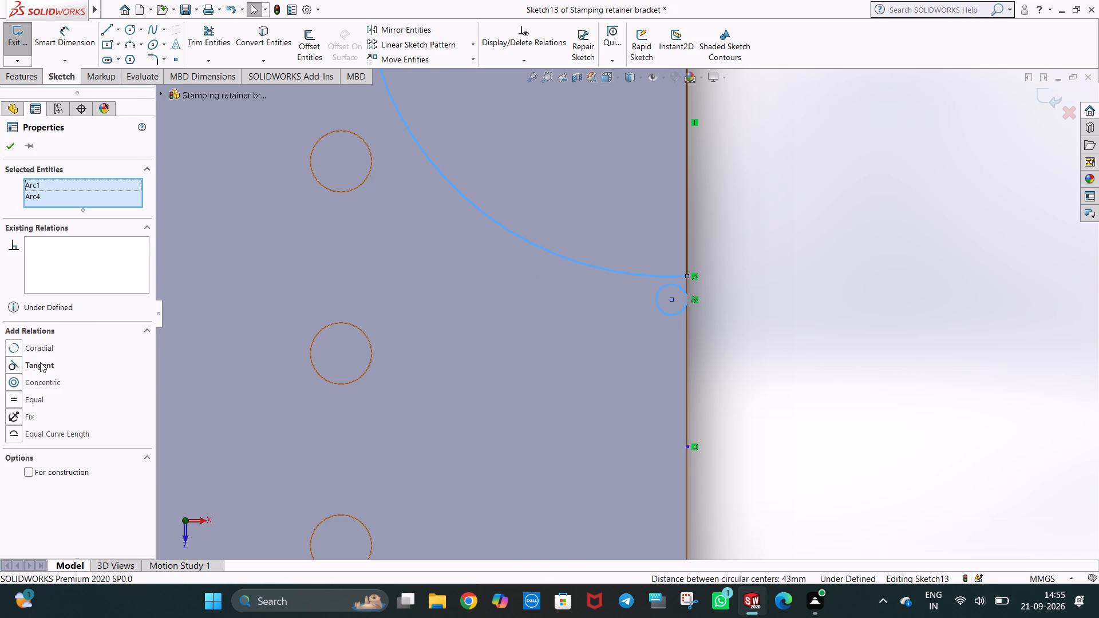
ctrl+click(40, 362)
click(720, 284)
Trim the arc end, the circle's excess and the line below it, leaving a 2 mm radius rounding at the vertical edge.
scroll(699, 299, down, 3)
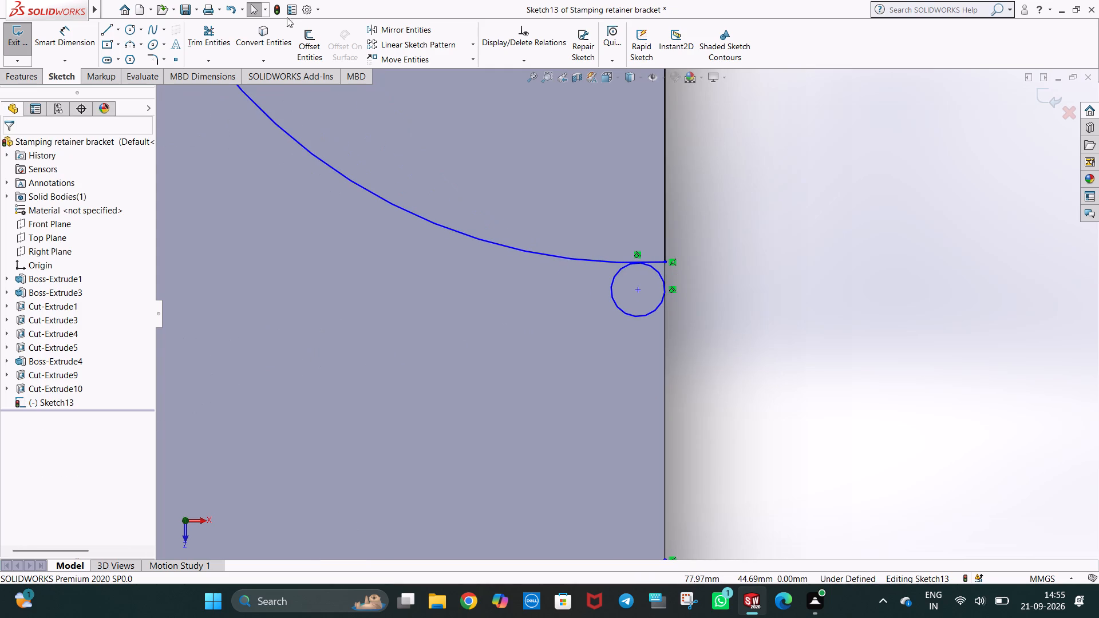
click(205, 31)
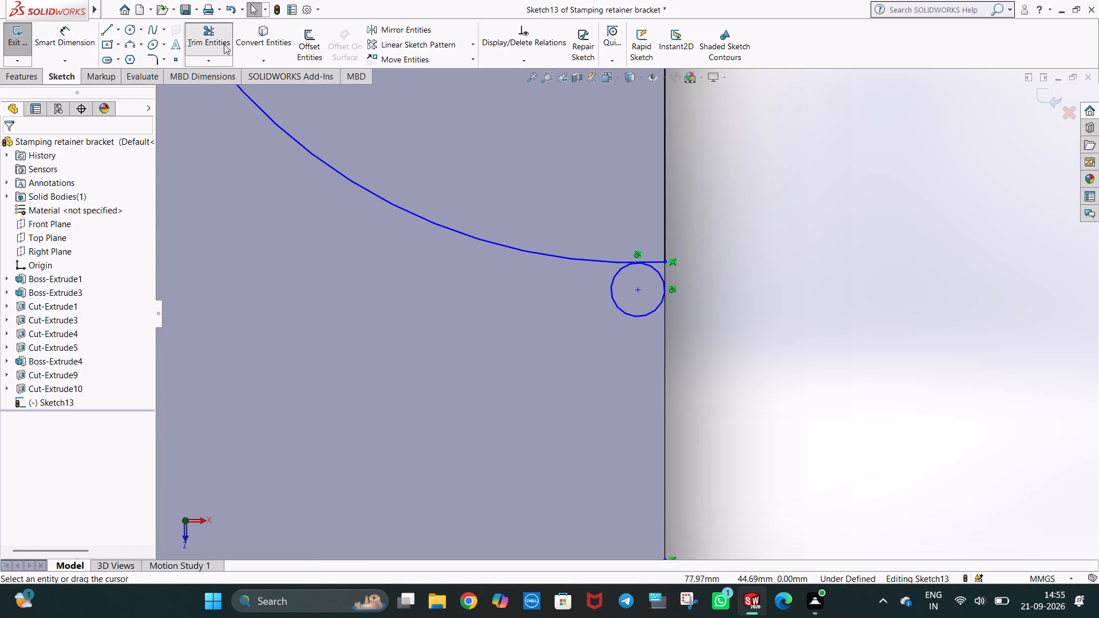
drag(644, 245, 657, 263)
drag(621, 326, 630, 314)
drag(689, 335, 684, 336)
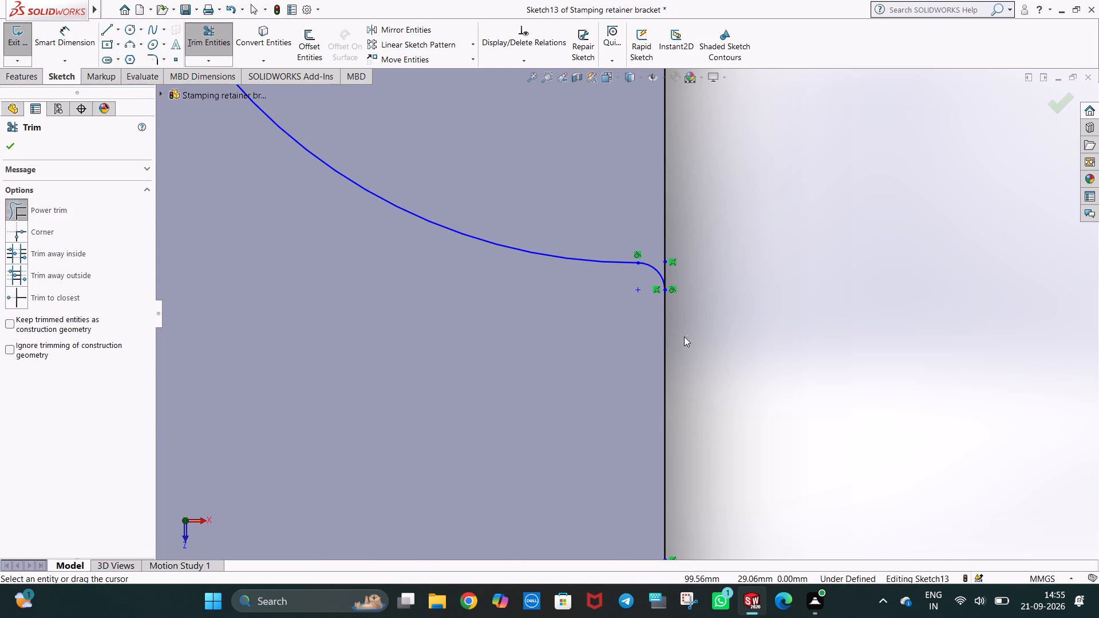
drag(684, 336, 624, 356)
scroll(704, 297, up, 5)
scroll(637, 296, down, 6)
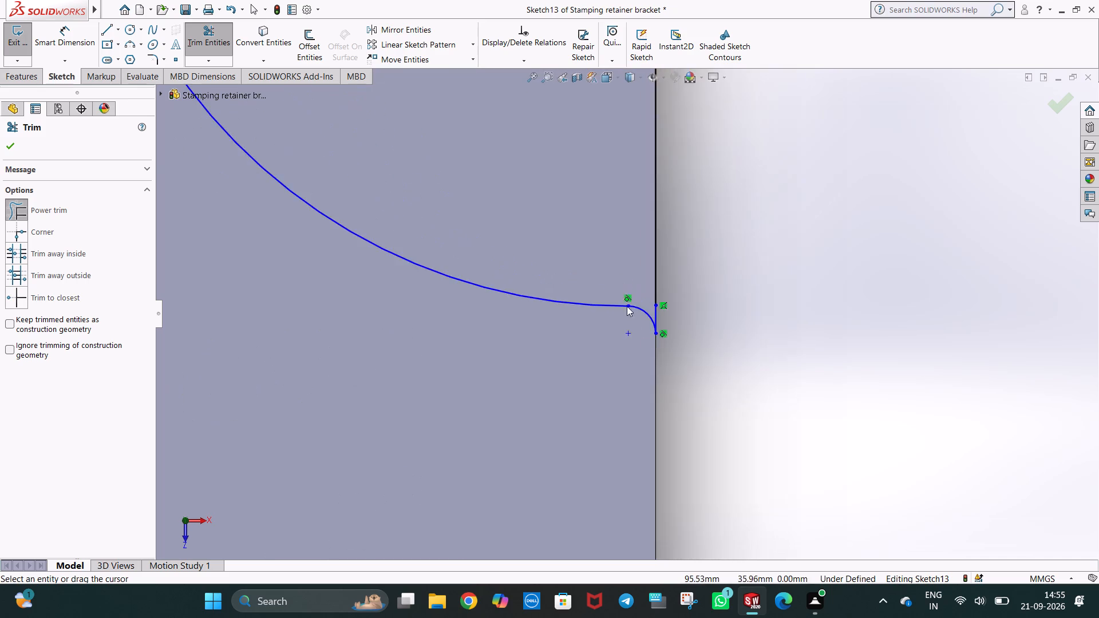
scroll(627, 306, down, 5)
key(Escape)
Trim away the 50 mm line along the flange's top edge.
scroll(701, 327, up, 15)
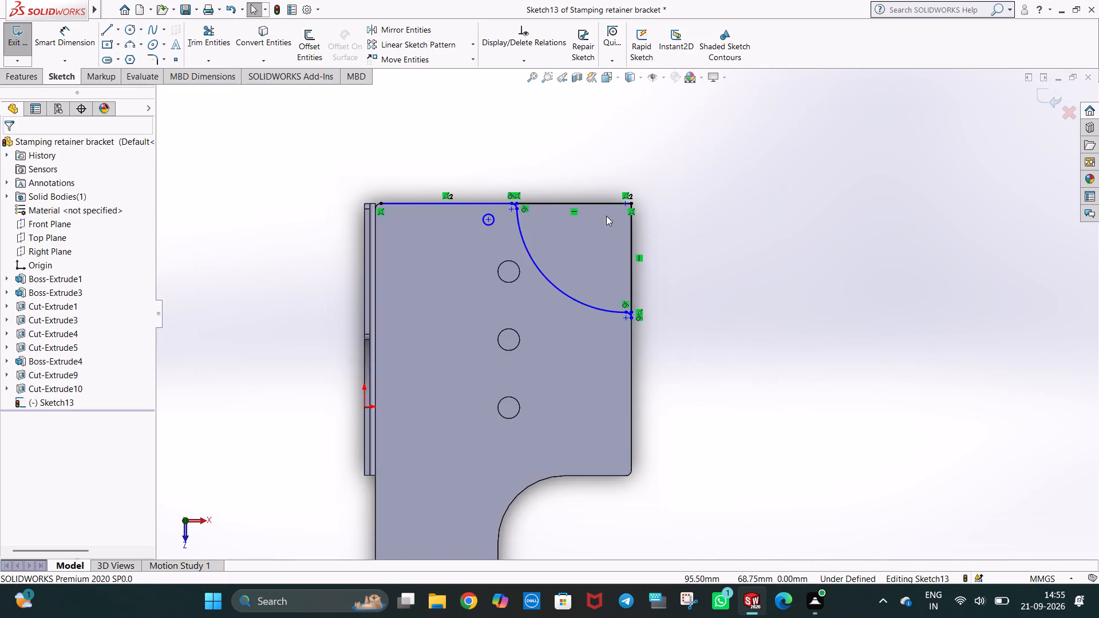
scroll(506, 202, down, 6)
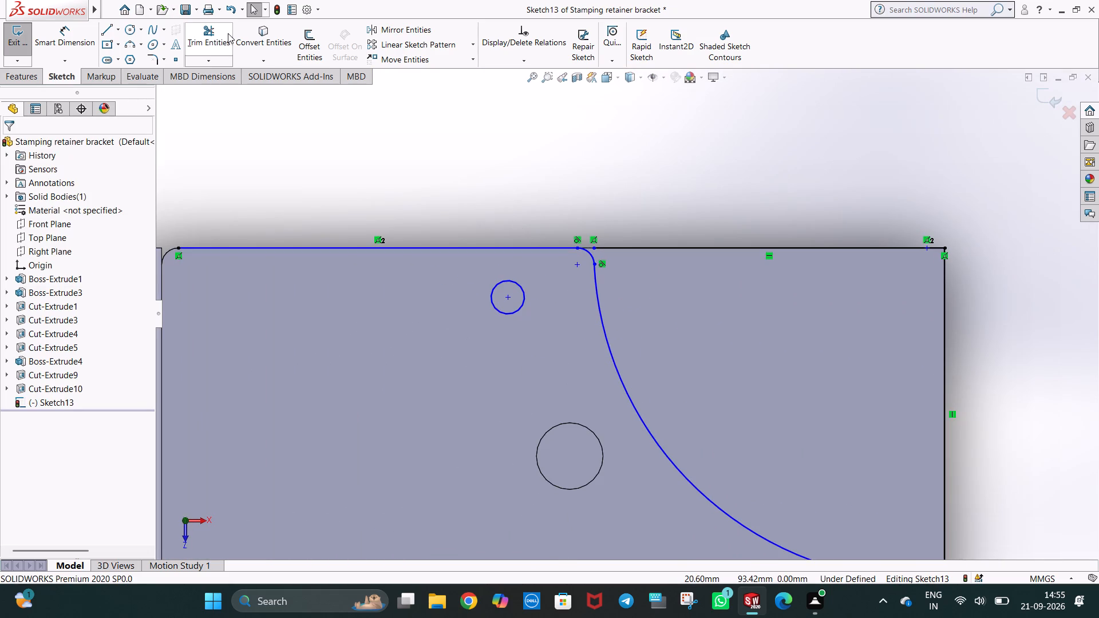
click(228, 33)
drag(329, 236, 334, 257)
key(Escape)
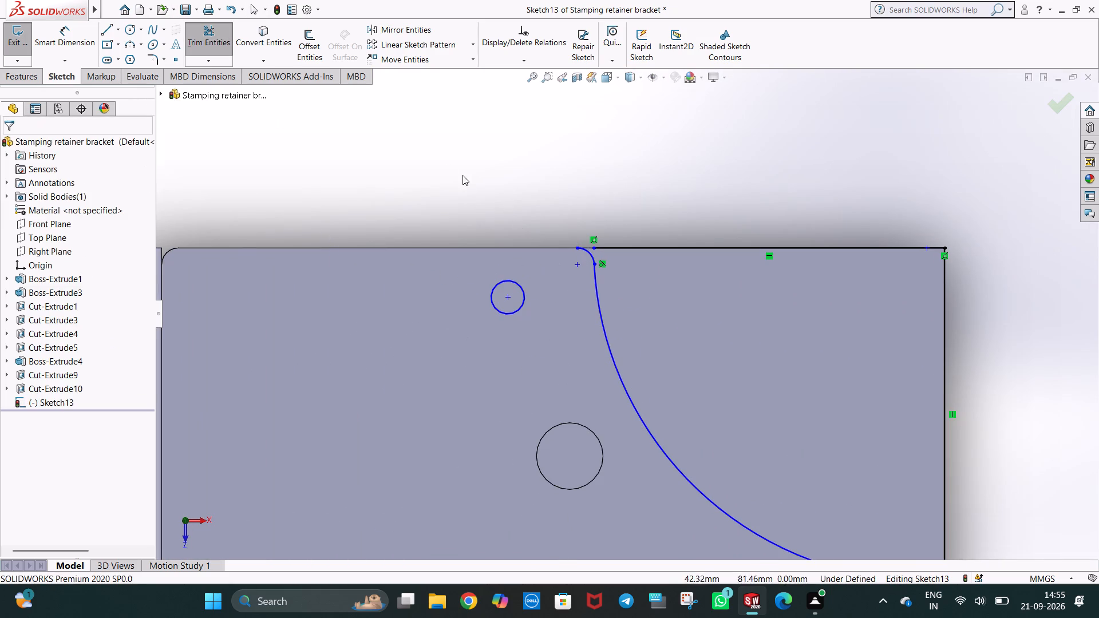
key(Escape)
Draw a horizontal line about 1.95 mm long joining the horizontal edge line's inner end to the start of the upper rounding.
click(106, 31)
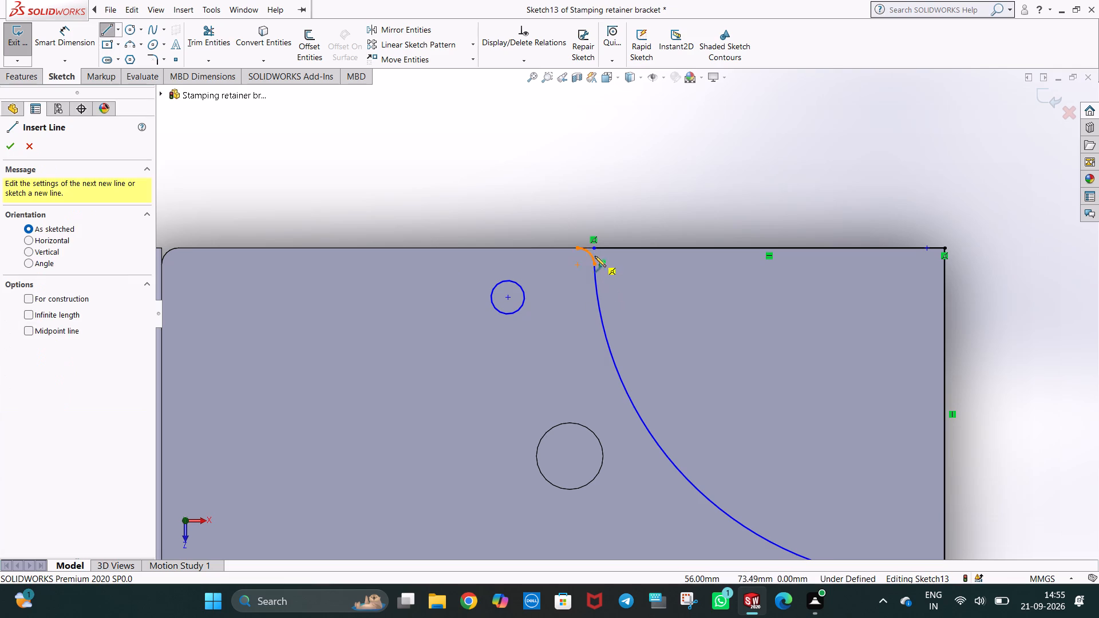
click(594, 249)
click(577, 247)
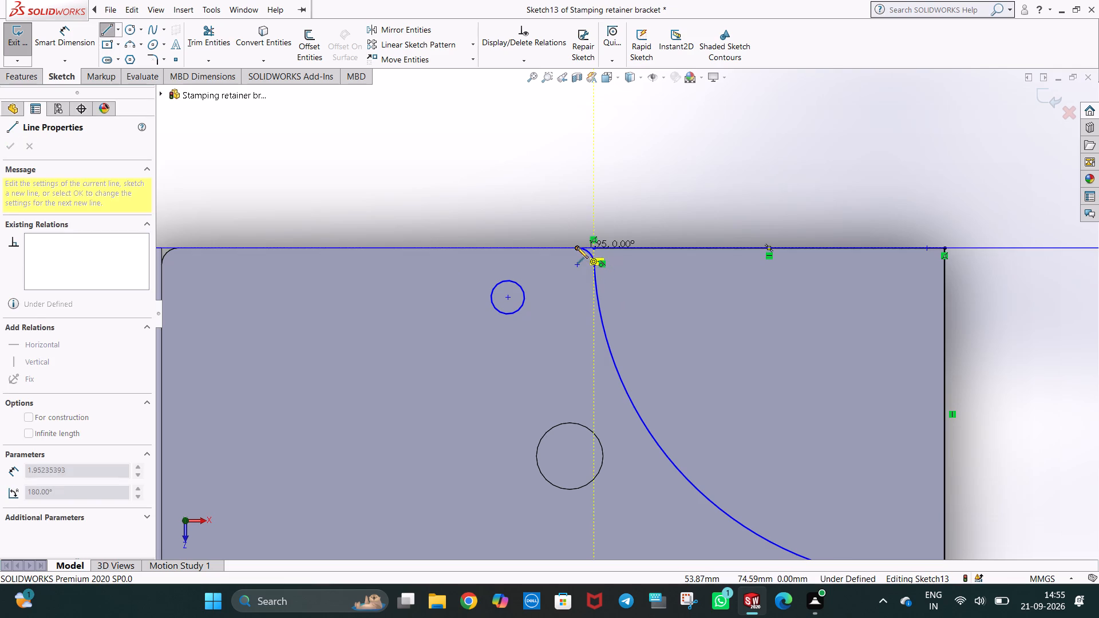
key(Escape)
key(Escape)
key(Escape)
Dimension the radius of the rounding at the flange's top edge.
scroll(713, 323, up, 3)
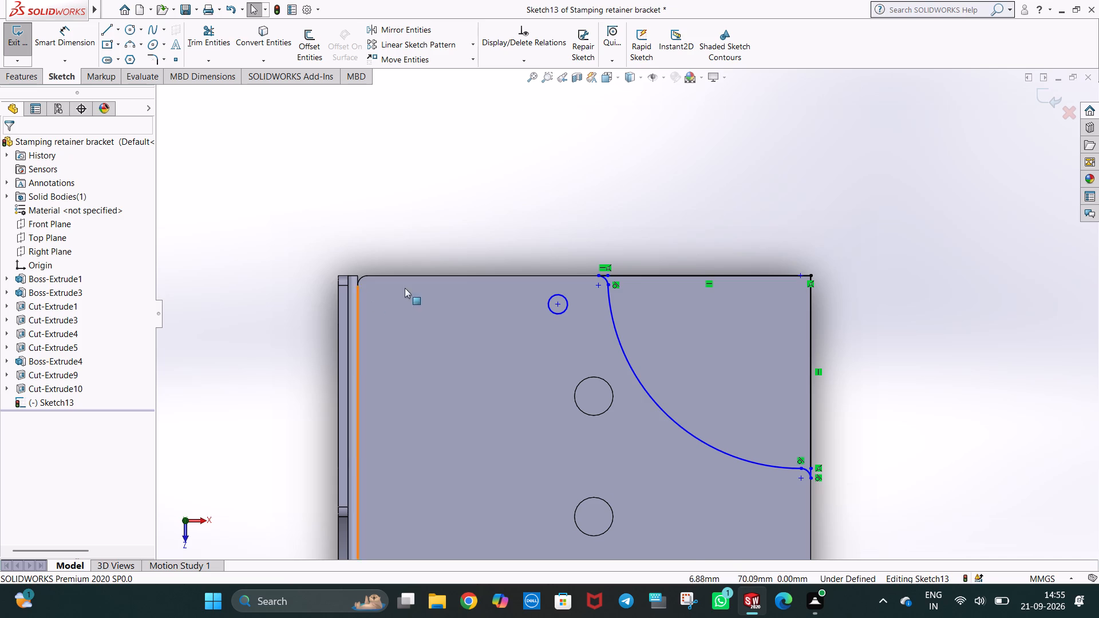
click(464, 224)
click(86, 34)
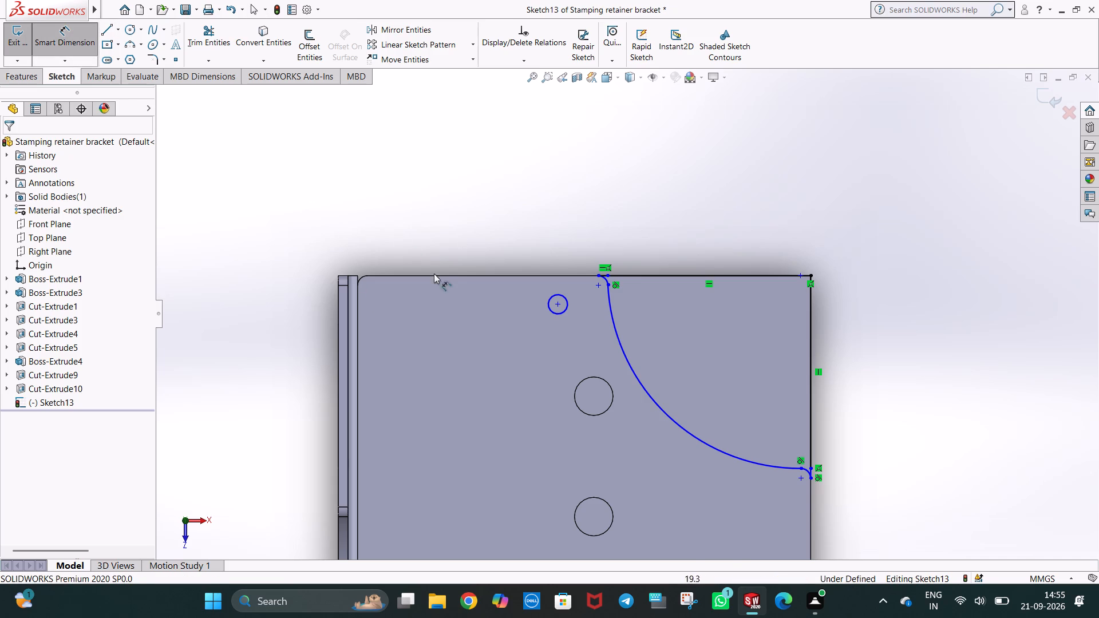
scroll(504, 328, down, 3)
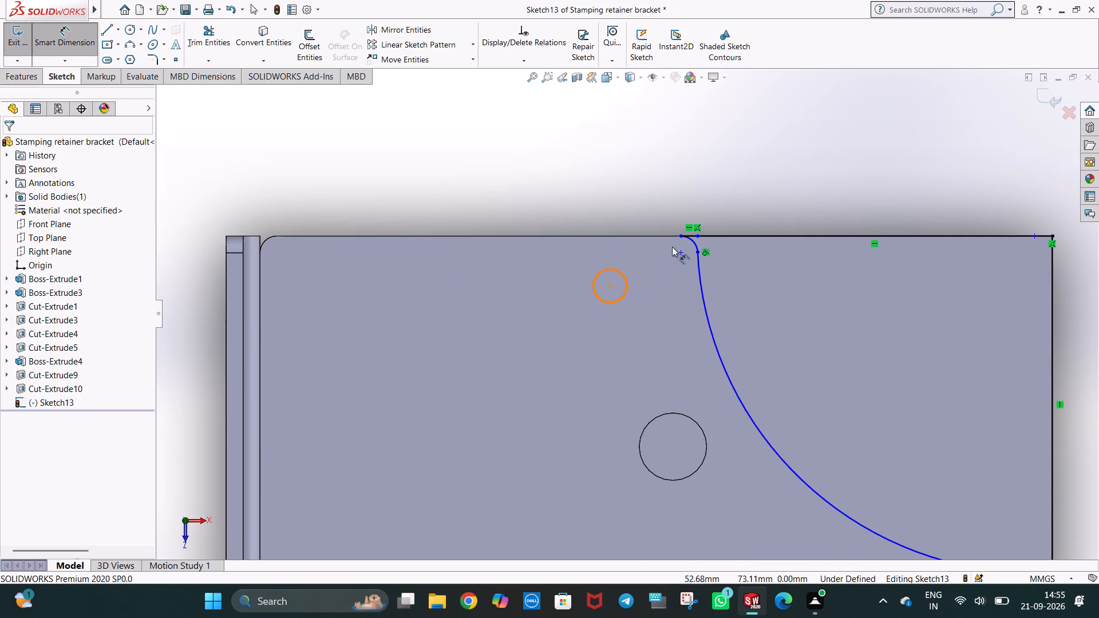
click(693, 244)
click(669, 292)
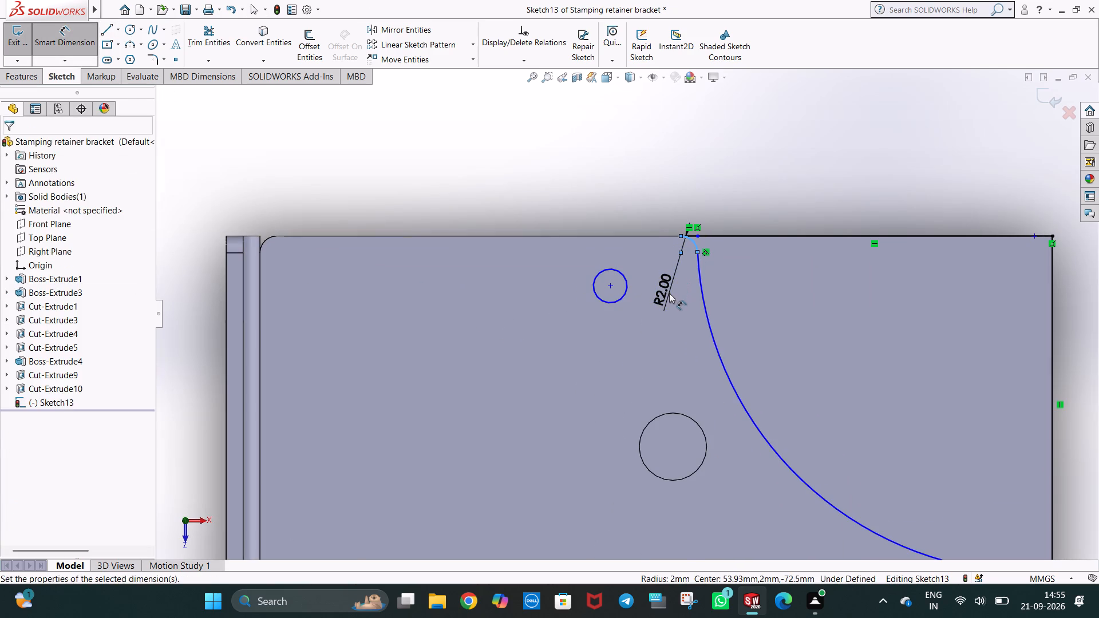
click(620, 275)
Dimension the length of the short horizontal line above the upper rounding.
scroll(717, 268, down, 2)
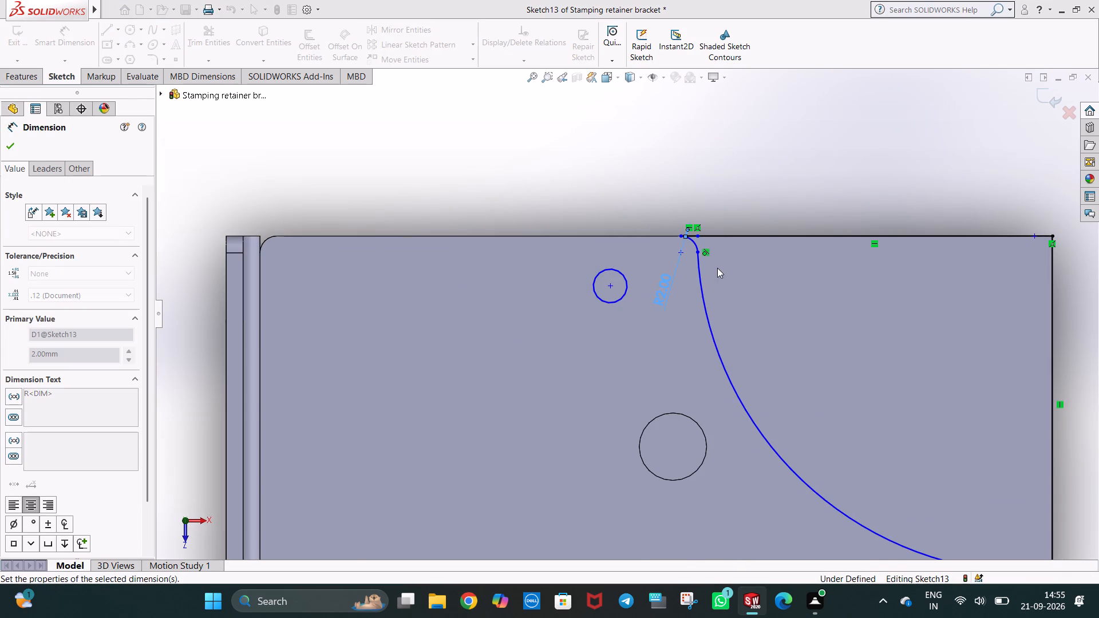
scroll(717, 268, down, 1)
click(681, 229)
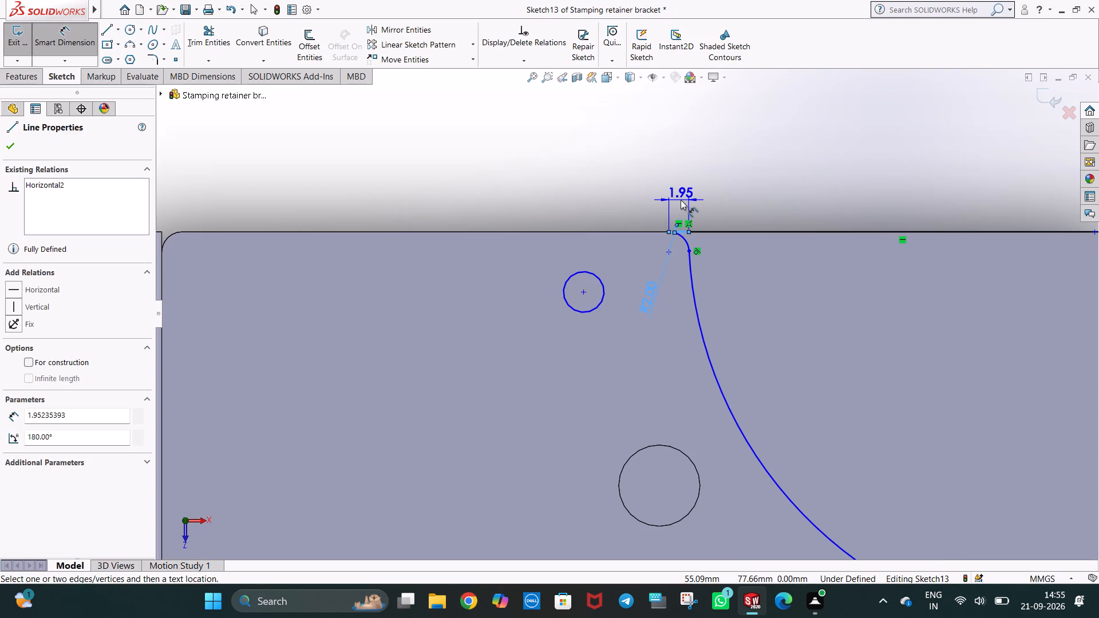
click(681, 200)
click(634, 183)
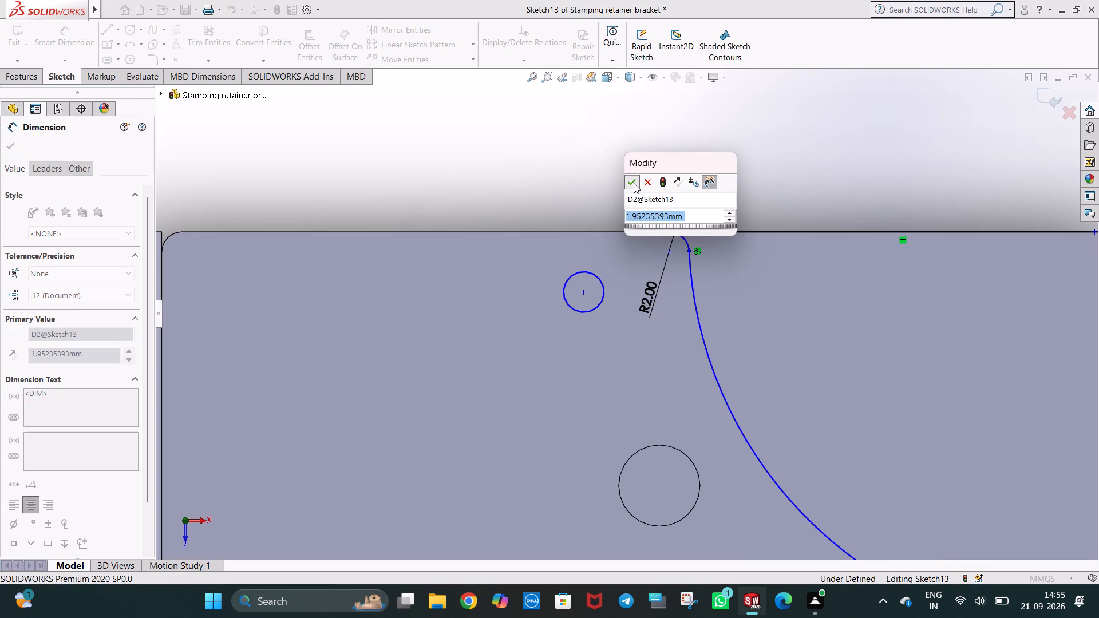
Dimension the radius of the large concave arc.
scroll(770, 339, up, 3)
scroll(837, 381, up, 7)
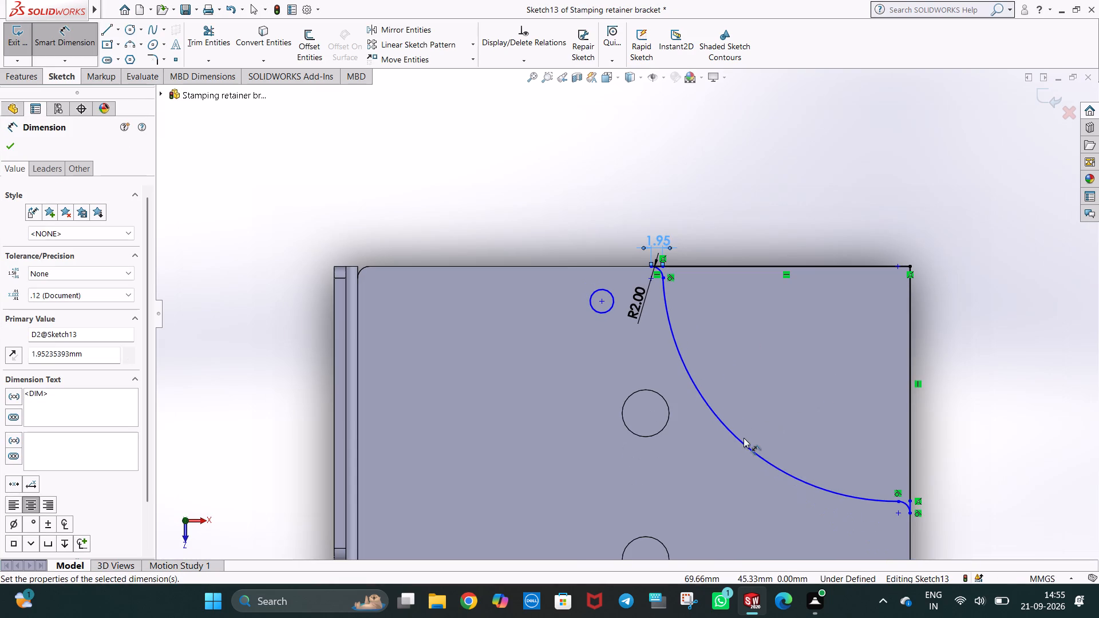
click(742, 443)
click(798, 363)
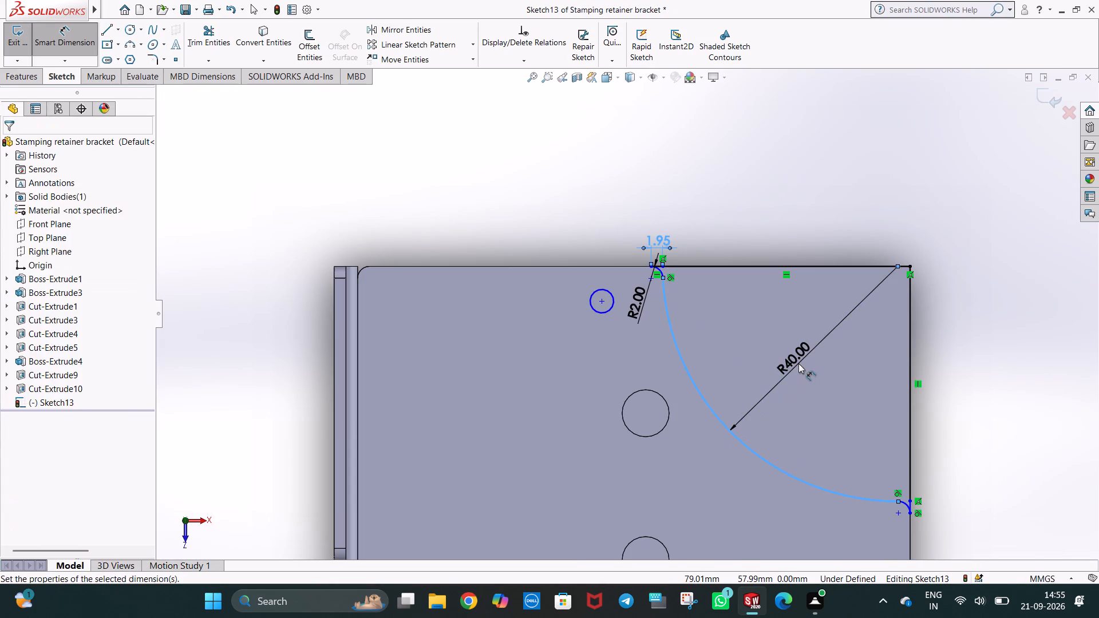
click(750, 346)
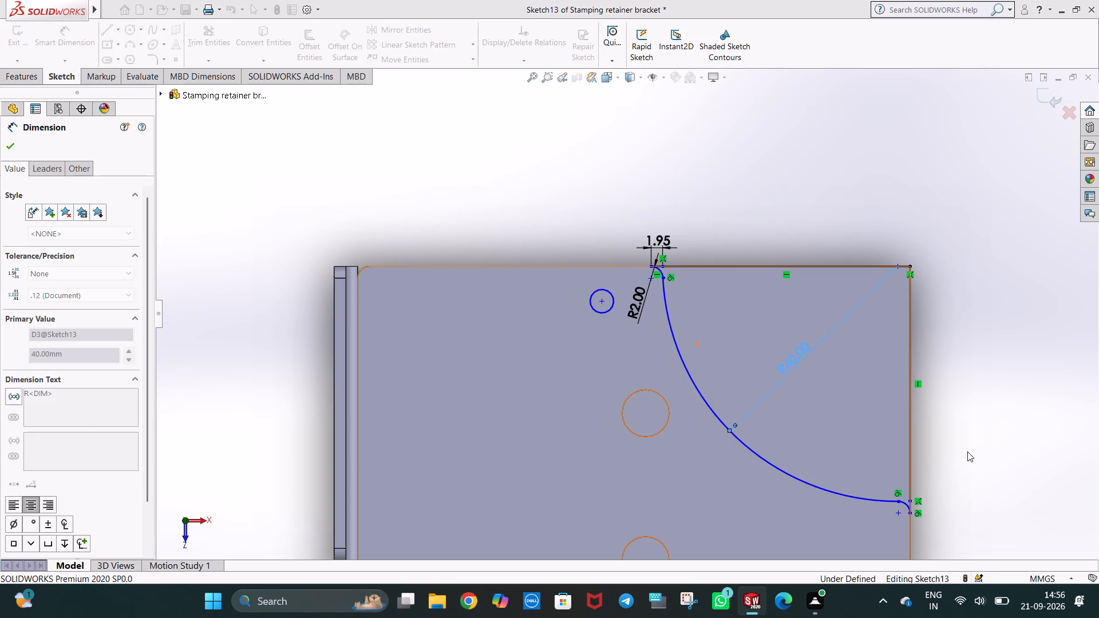
Dimension the aligned distance from the origin to the centre of the large concave arc.
click(967, 451)
scroll(902, 514, up, 2)
scroll(844, 502, down, 2)
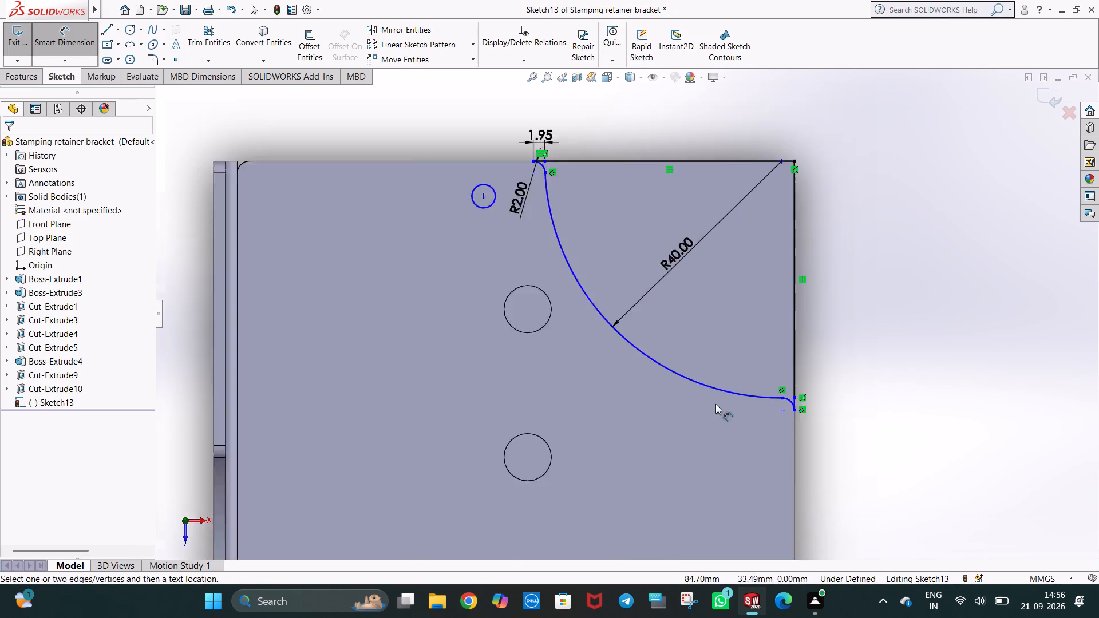
scroll(715, 404, down, 2)
scroll(657, 401, up, 2)
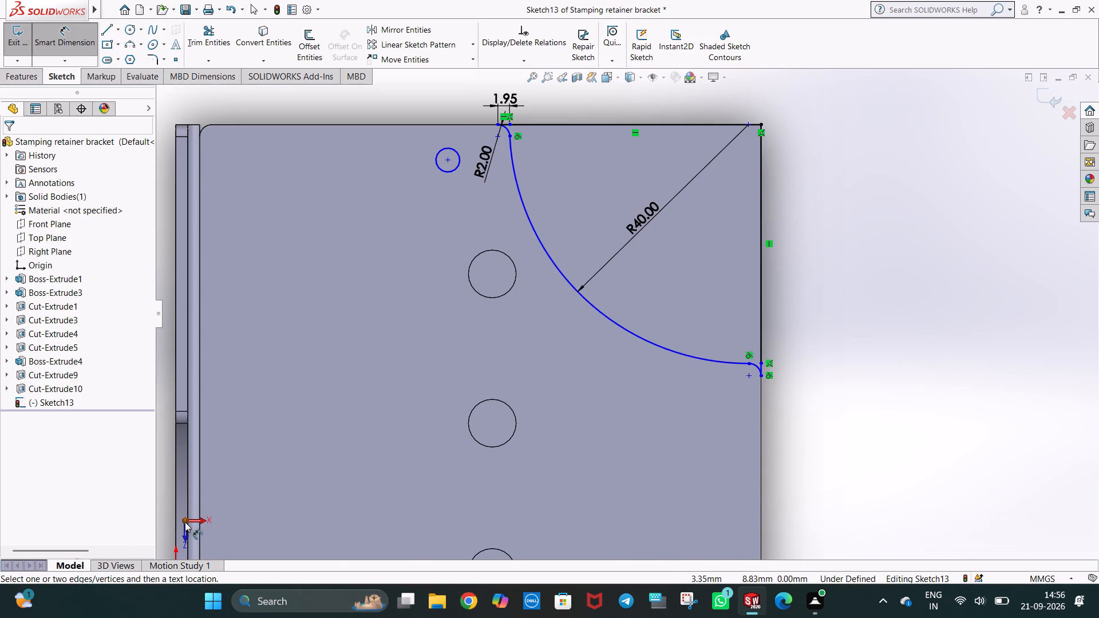
scroll(238, 540, down, 1)
scroll(238, 531, up, 2)
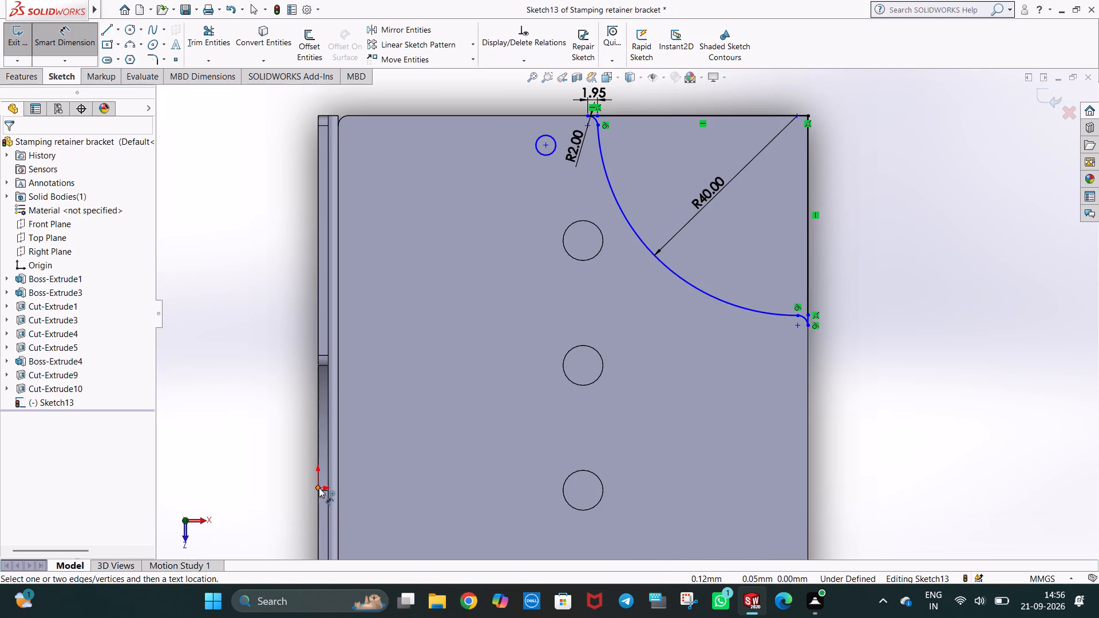
click(319, 488)
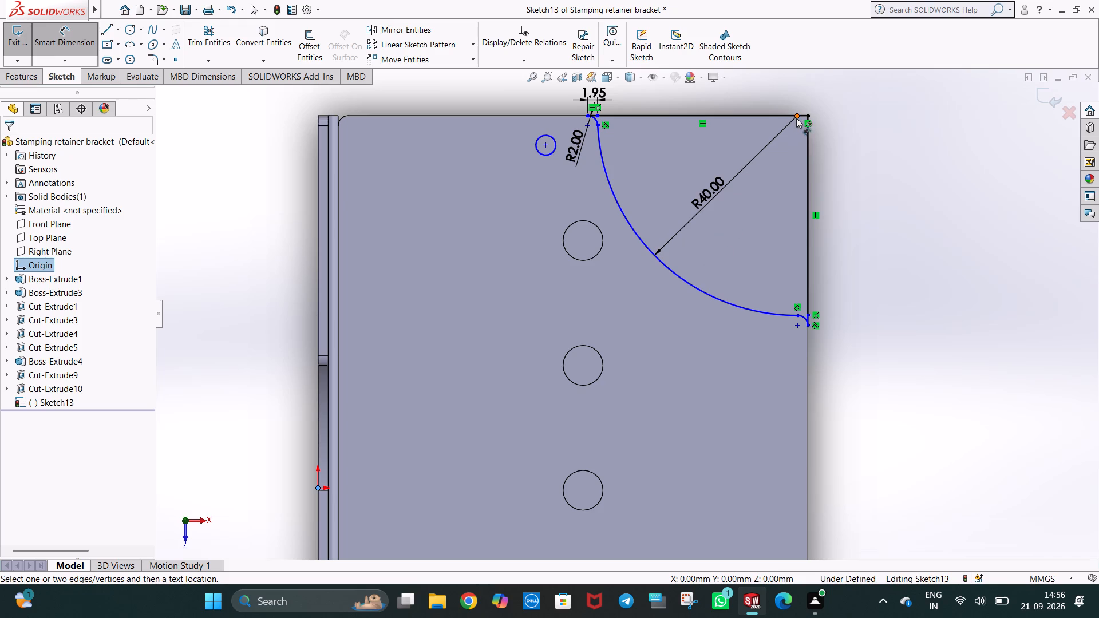
click(798, 115)
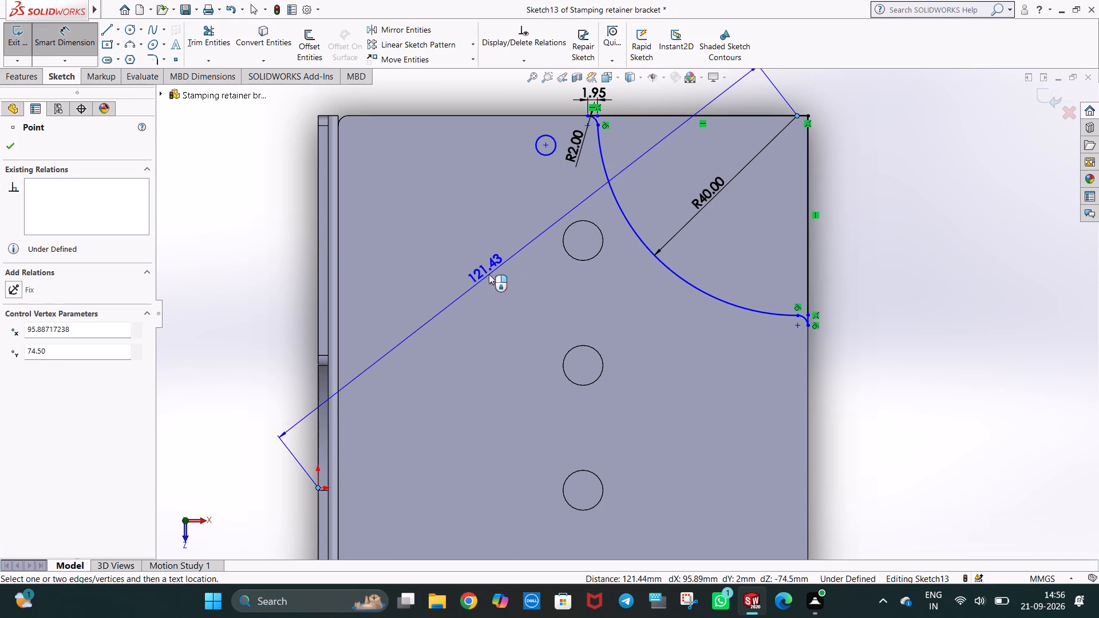
click(489, 274)
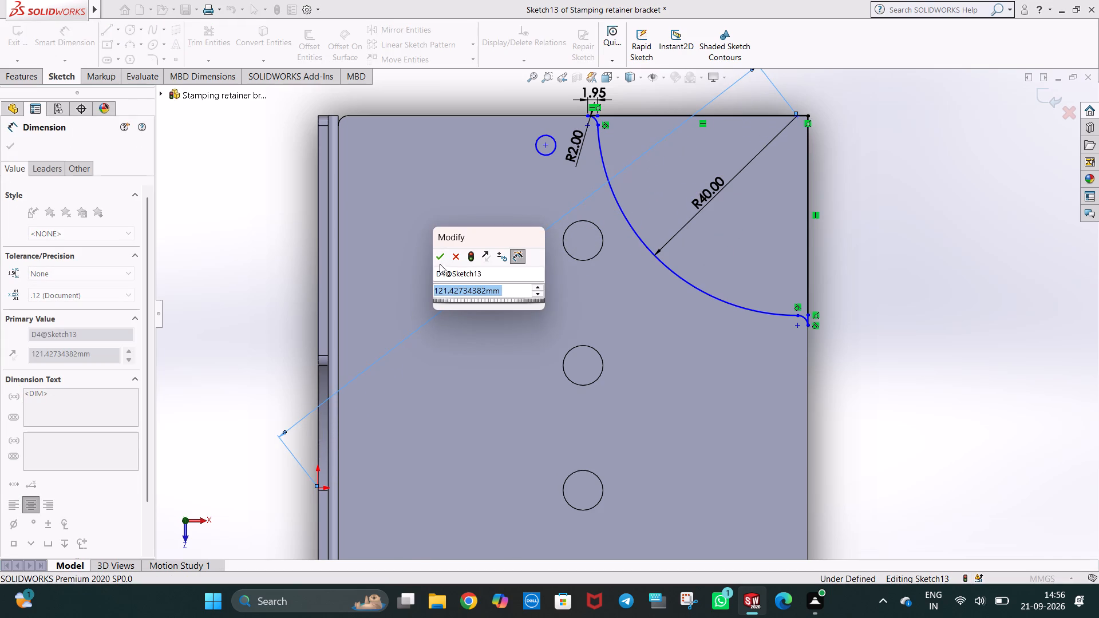
click(440, 256)
click(864, 233)
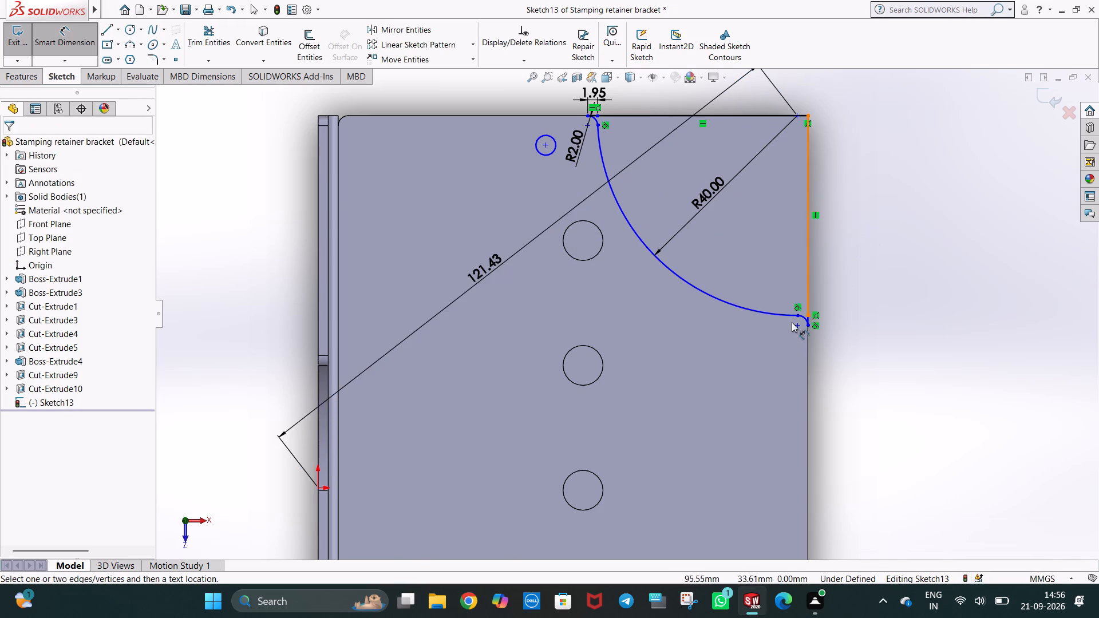
Dimension the vertical distance between the large concave arc's centre and the lower rounding's centre.
click(797, 323)
click(796, 116)
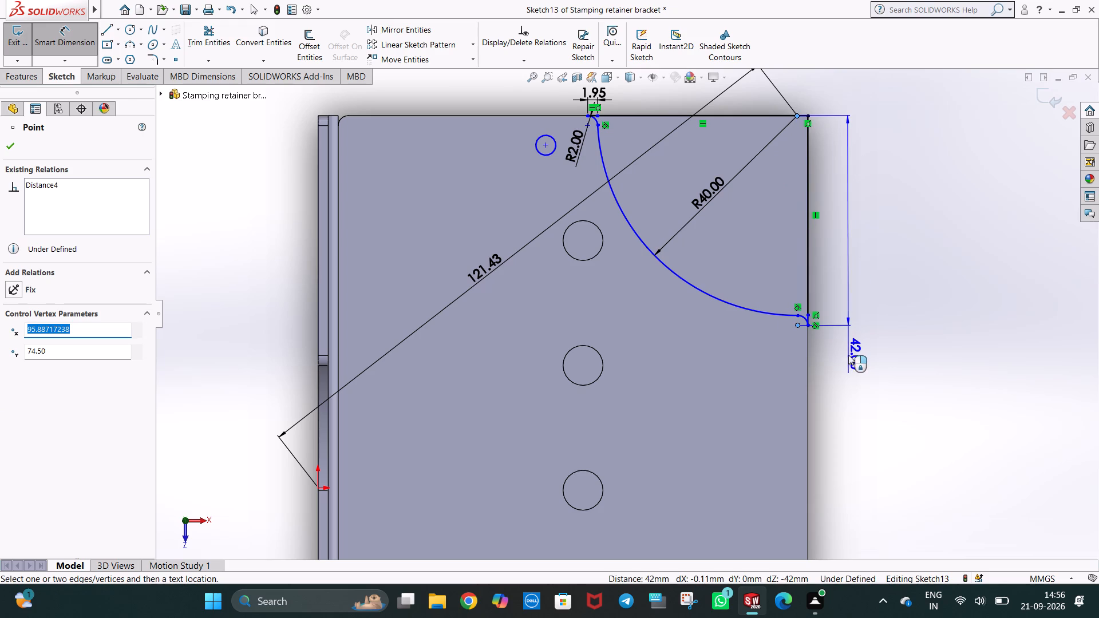
click(848, 359)
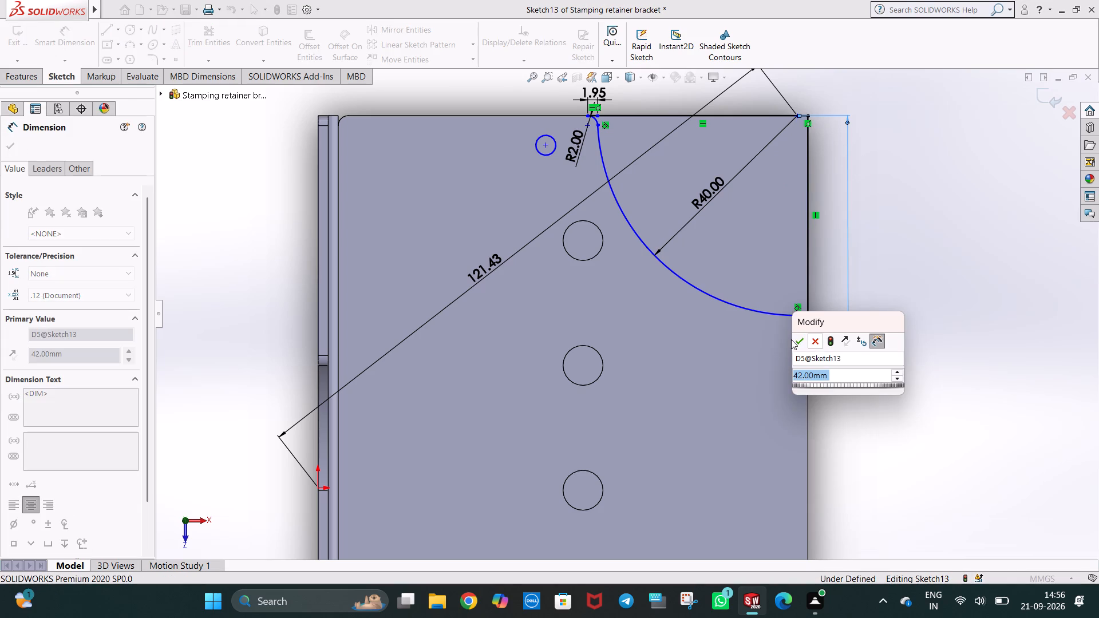
click(797, 336)
click(881, 231)
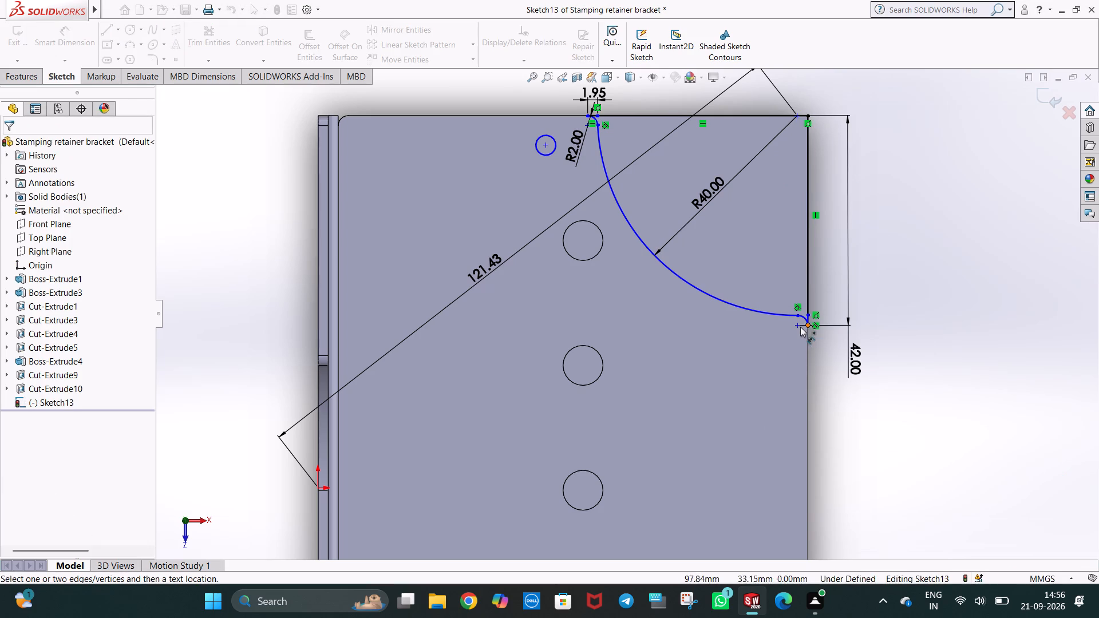
Dimension the aligned distance between the centres of the upper and lower roundings.
click(798, 327)
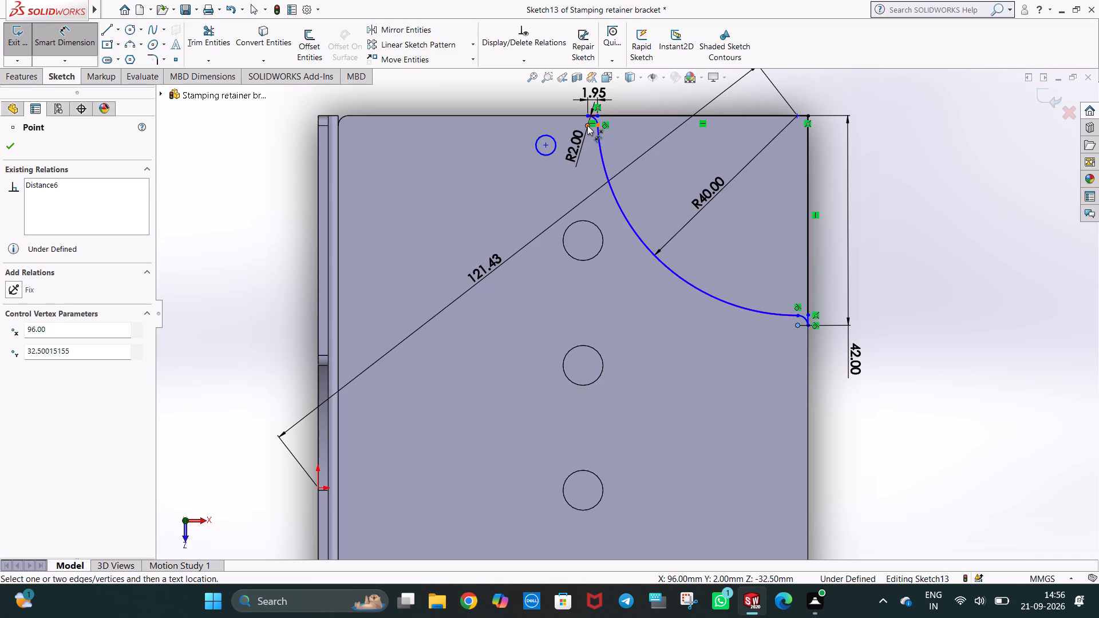
click(587, 125)
click(608, 302)
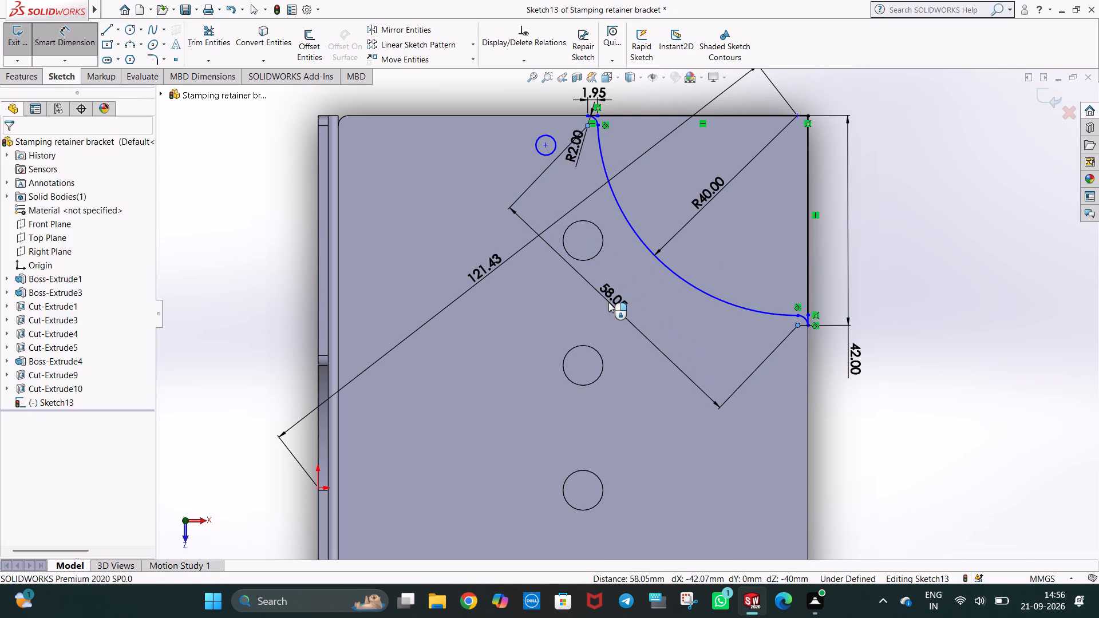
click(556, 284)
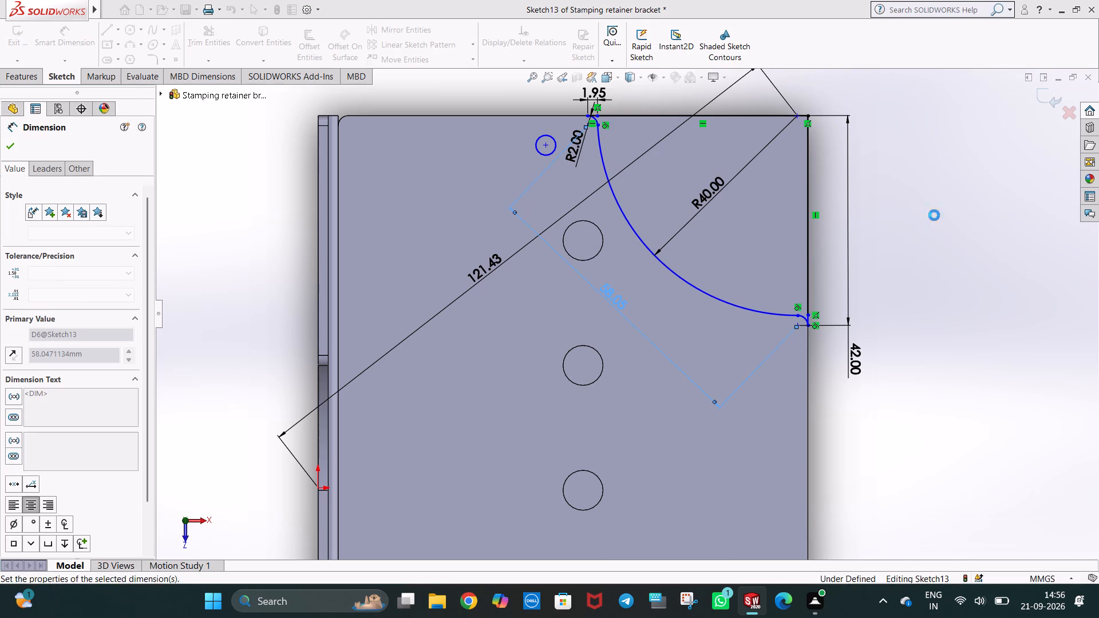
click(934, 215)
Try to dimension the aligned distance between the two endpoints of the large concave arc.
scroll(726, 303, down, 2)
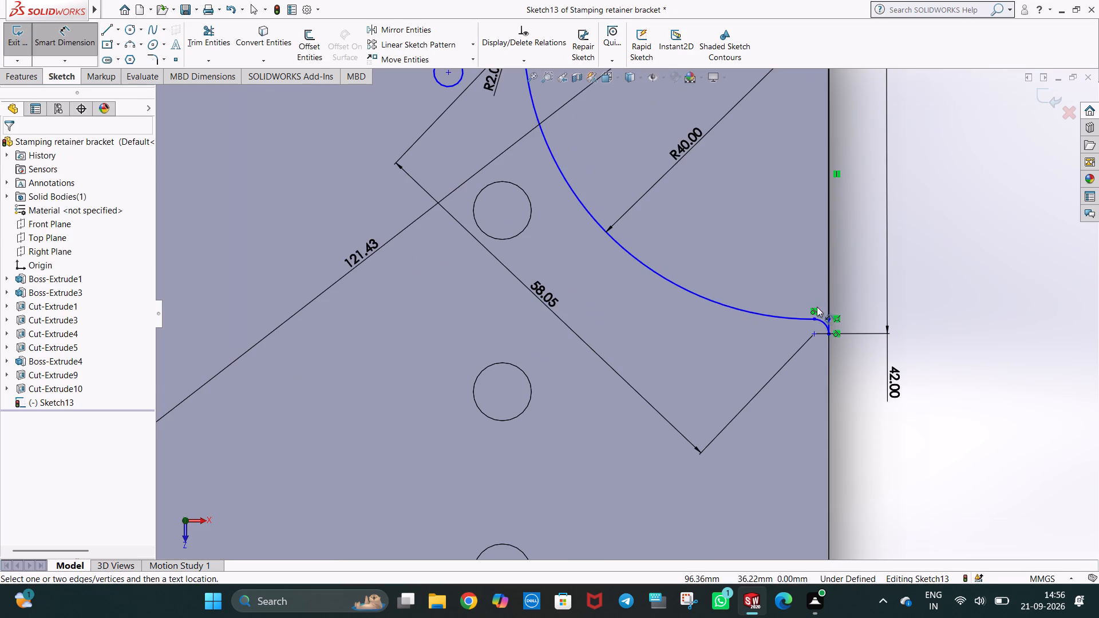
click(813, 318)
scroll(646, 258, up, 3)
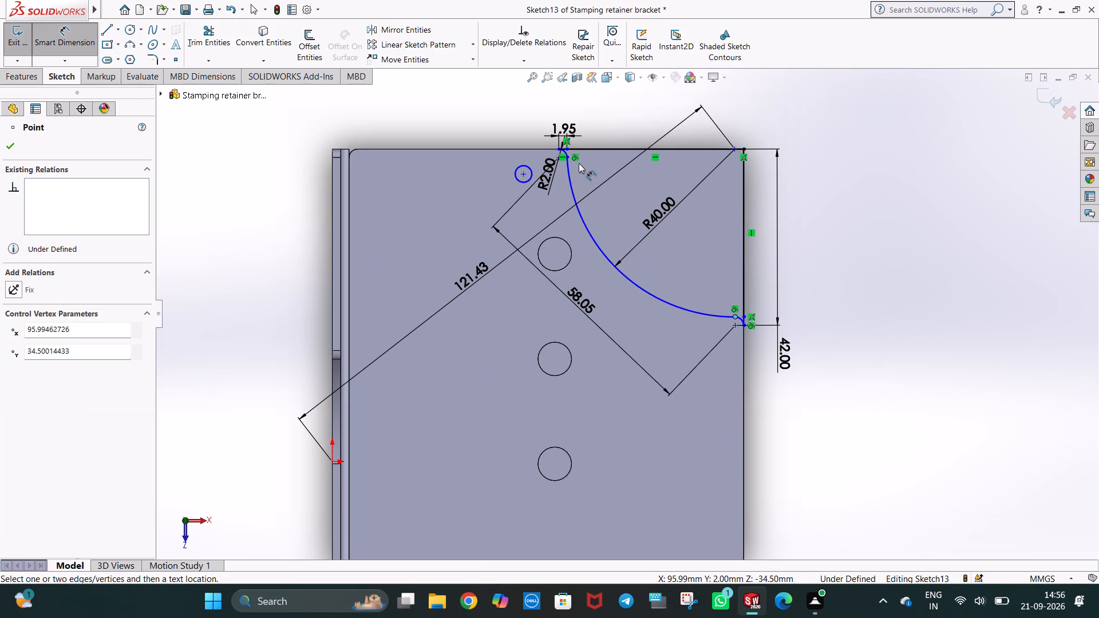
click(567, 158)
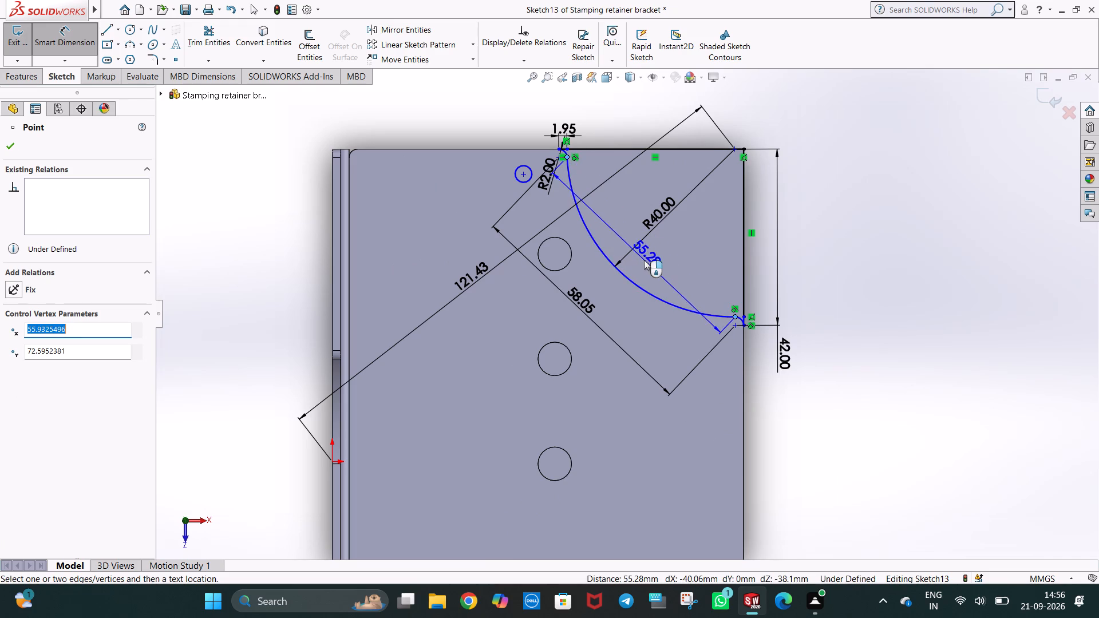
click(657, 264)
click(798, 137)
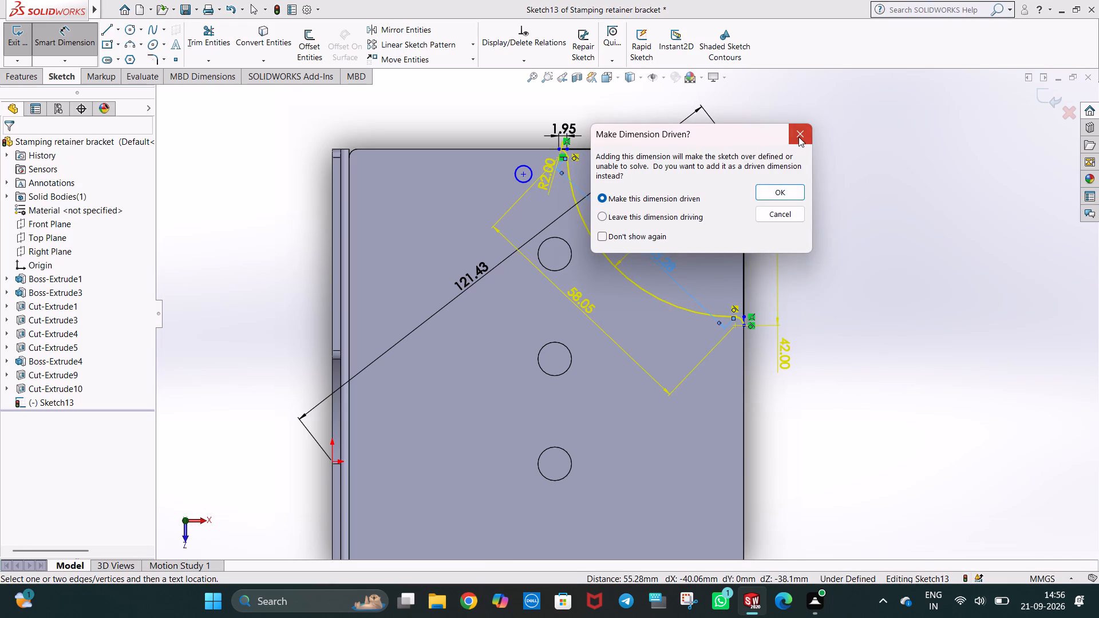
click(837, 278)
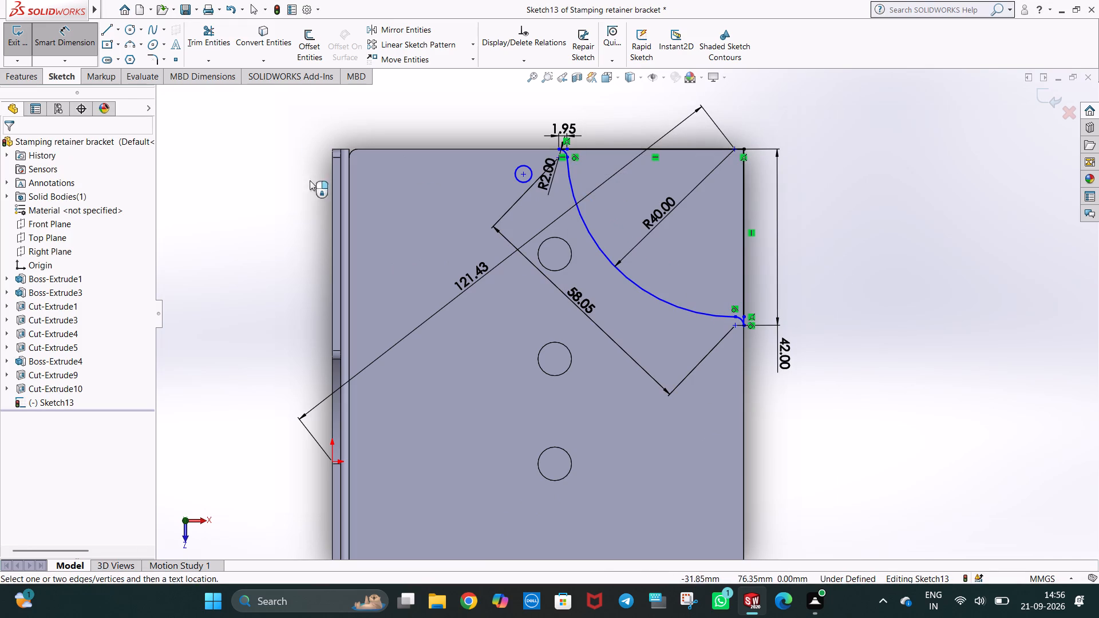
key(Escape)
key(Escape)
Delete the small leftover sketch circle beside the upper rounding.
click(425, 121)
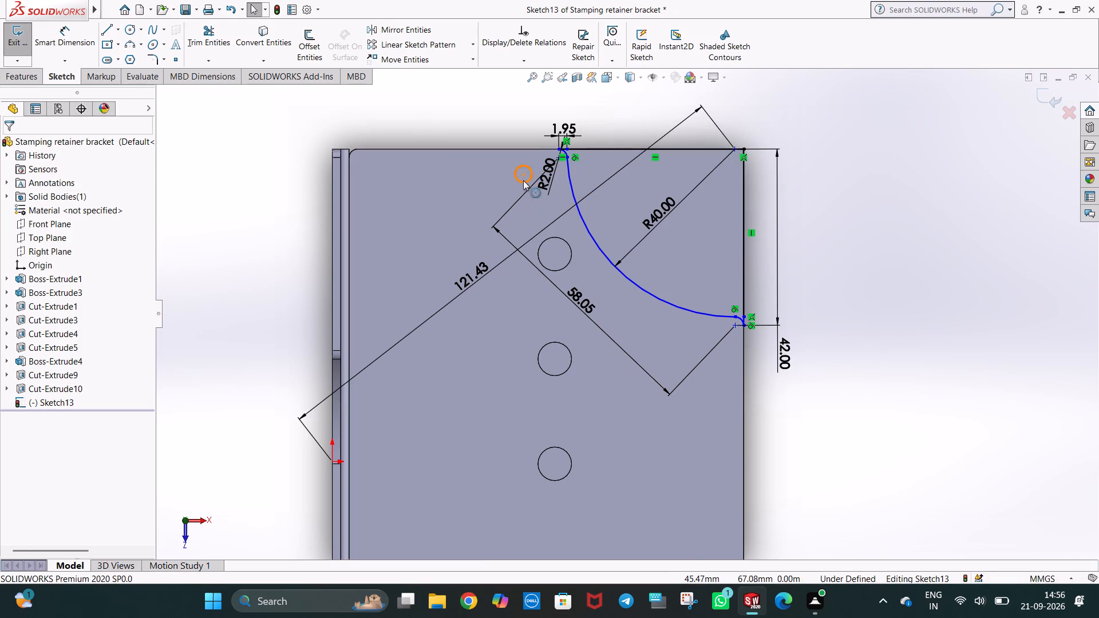
click(523, 180)
key(Delete)
Extrude-cut the concave corner profile through the base flange with a blind depth of 5 mm.
click(23, 76)
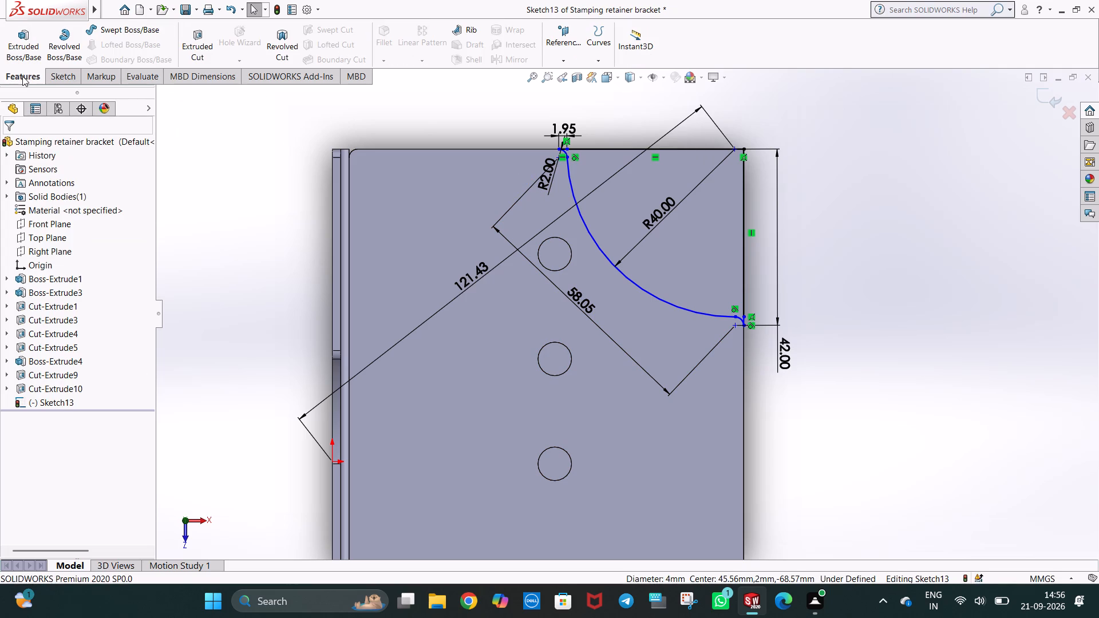
click(192, 46)
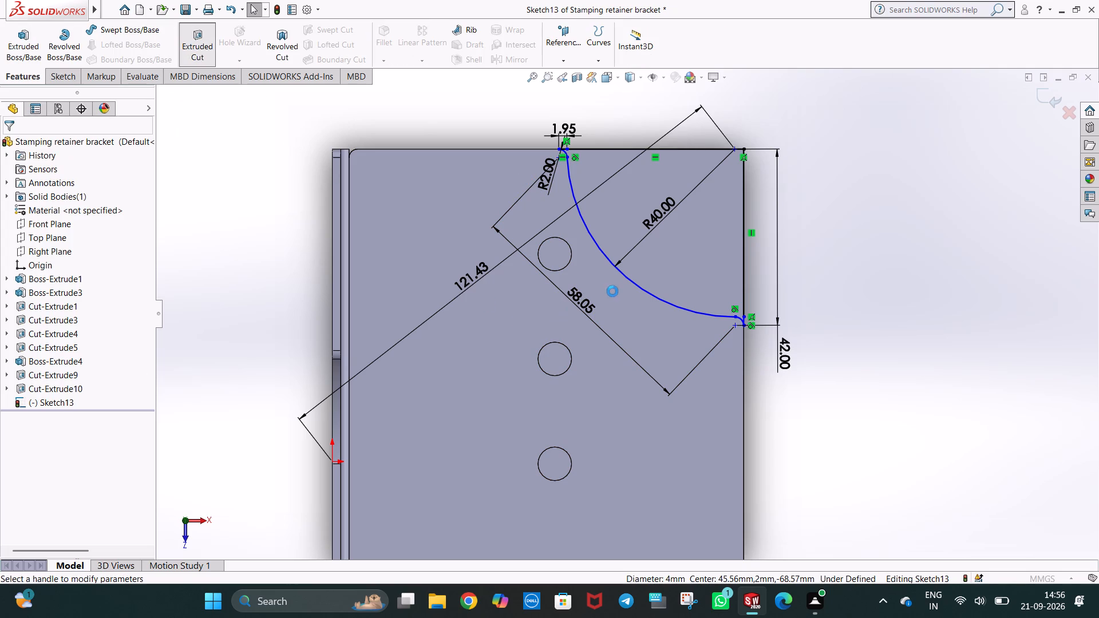
click(659, 273)
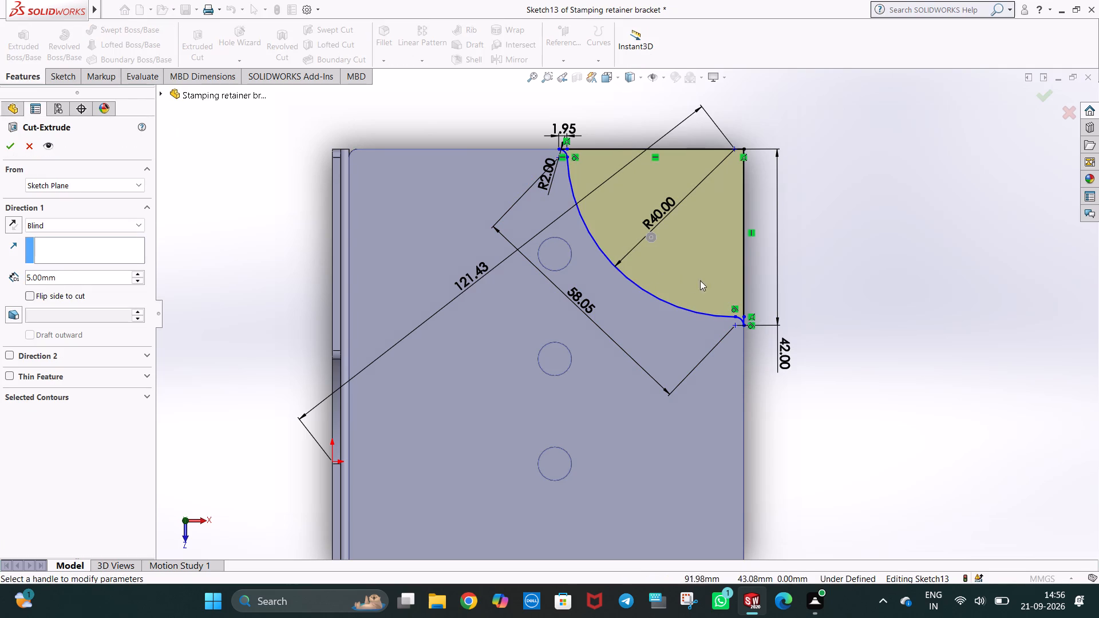
middle_drag(835, 295, 752, 359)
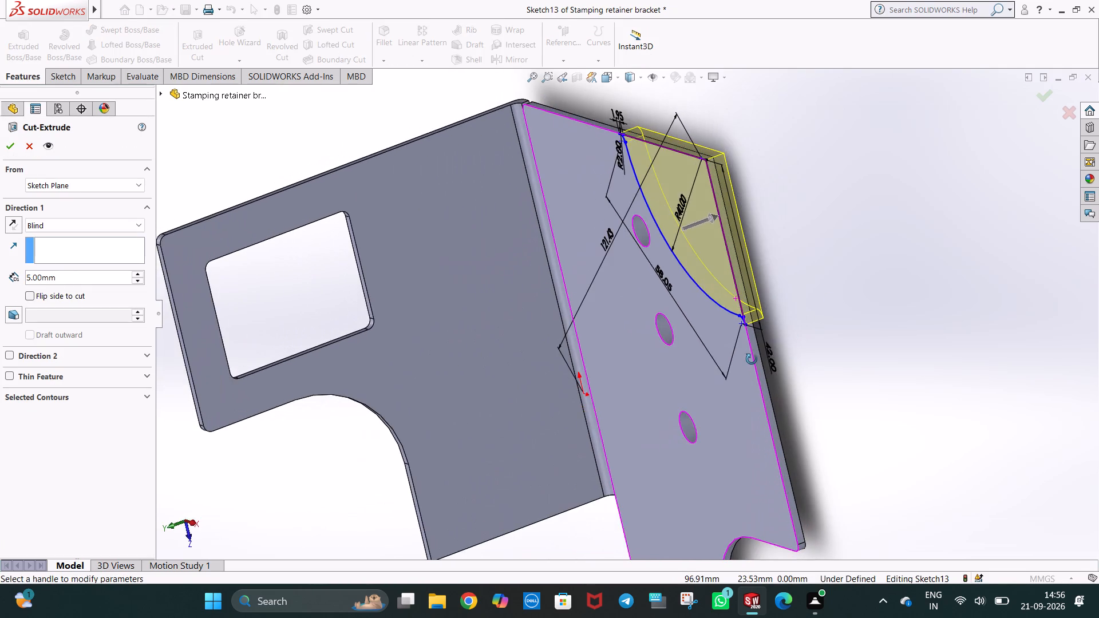
middle_drag(752, 359, 729, 370)
click(11, 142)
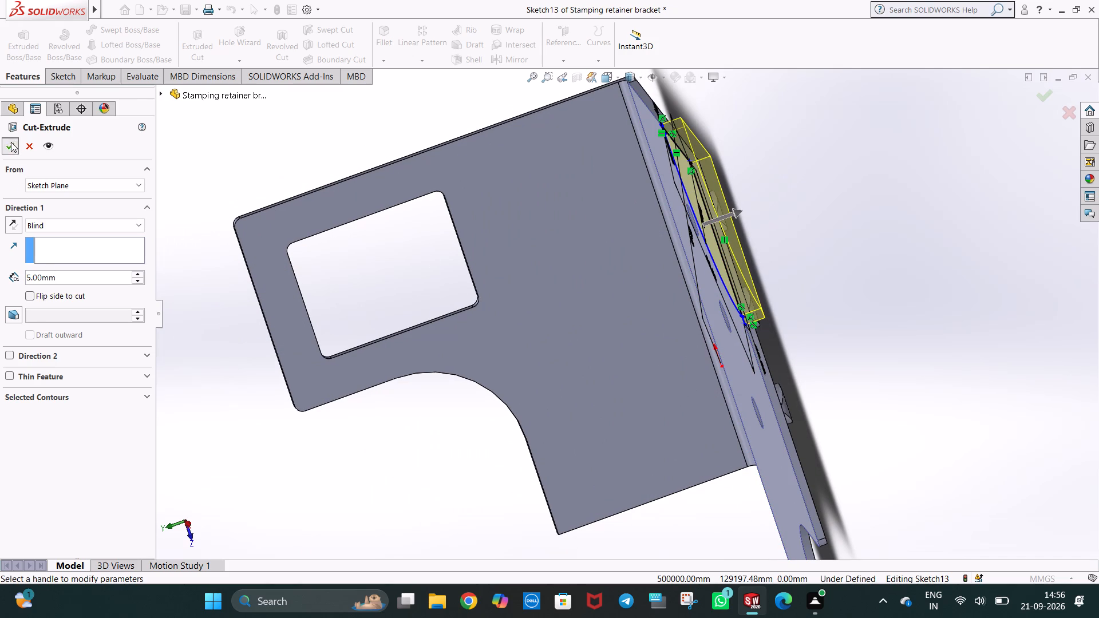
Examine the bracket from several angles, including an isometric view, to check the new corner cutout and both flanges.
middle_drag(876, 304, 896, 284)
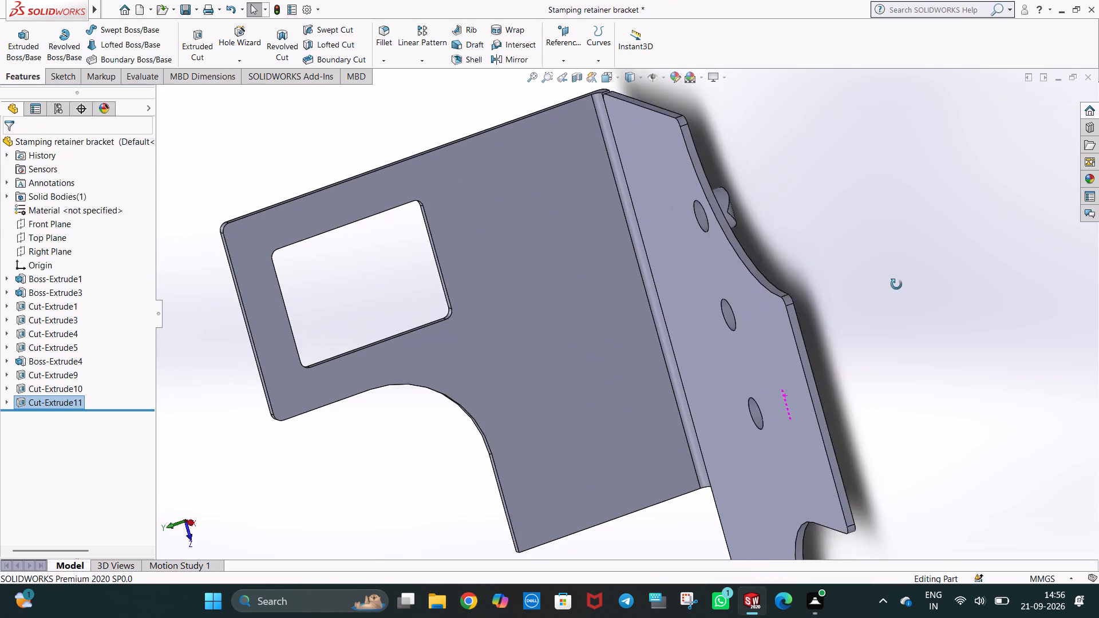
middle_drag(896, 284, 930, 261)
middle_drag(907, 307, 923, 245)
scroll(916, 274, up, 2)
scroll(871, 334, up, 1)
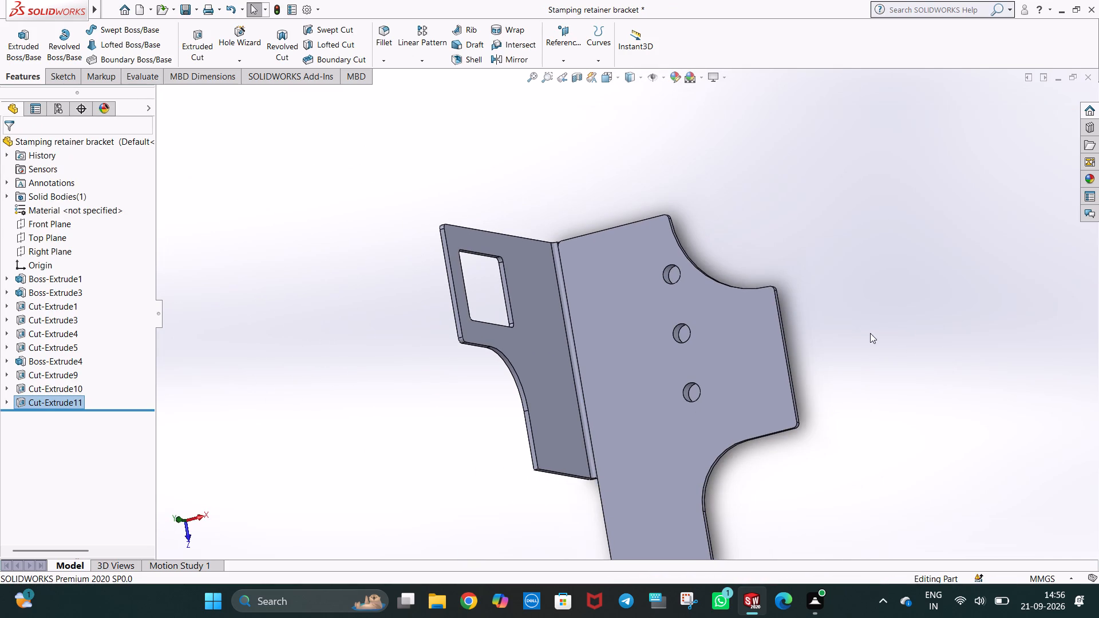
key(ctrl+7)
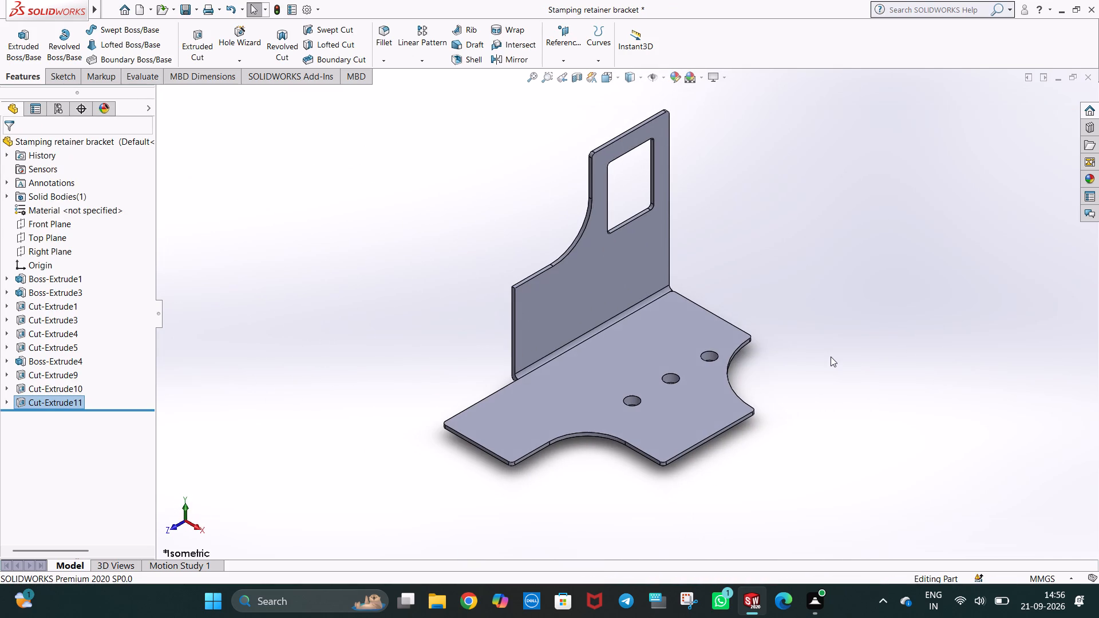
middle_drag(691, 483, 690, 393)
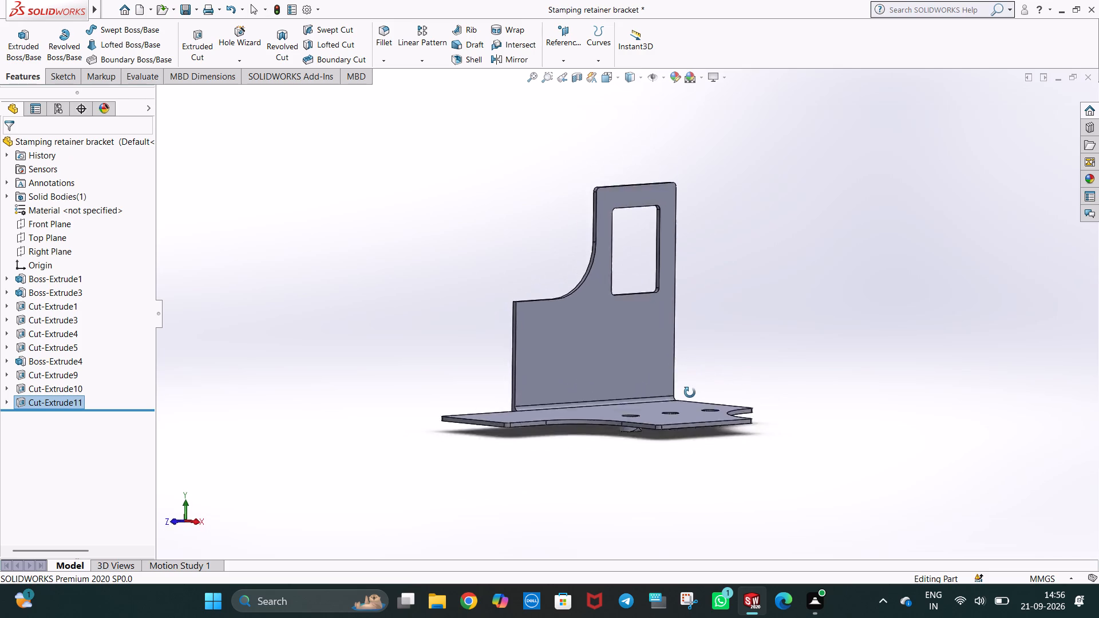
middle_drag(690, 393, 647, 390)
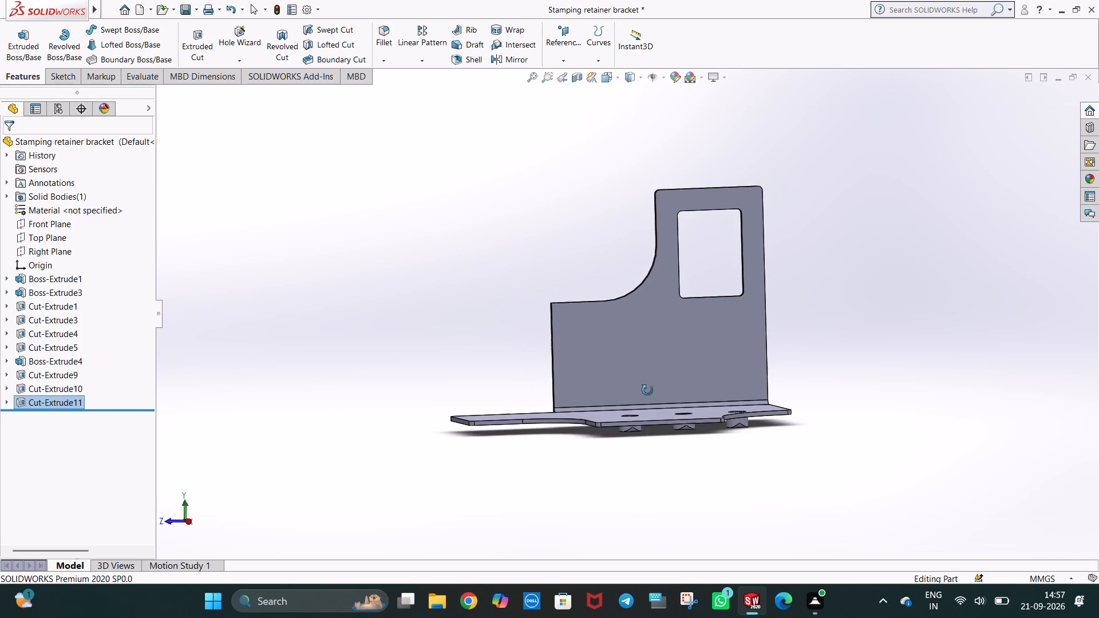
middle_drag(647, 390, 753, 402)
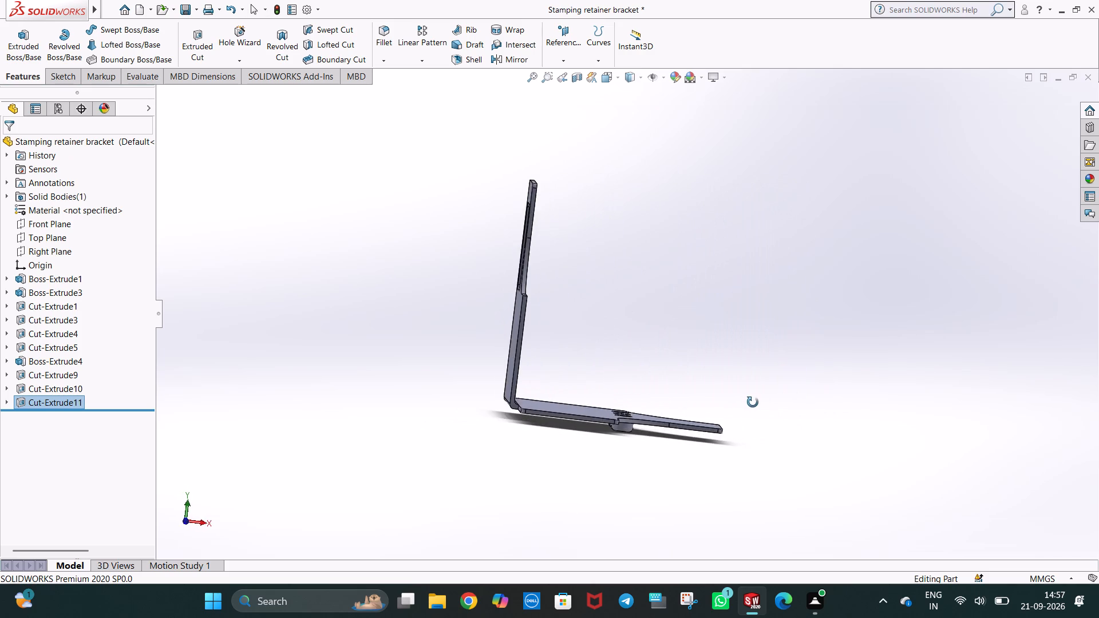
middle_drag(753, 402, 740, 413)
middle_drag(736, 405, 714, 402)
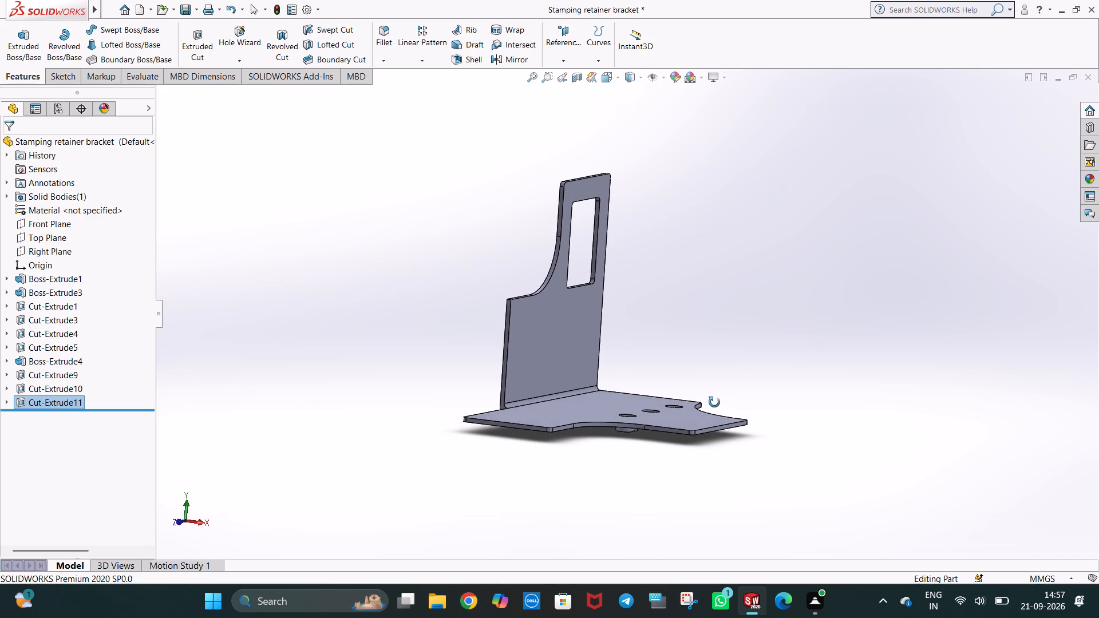
middle_drag(714, 402, 711, 404)
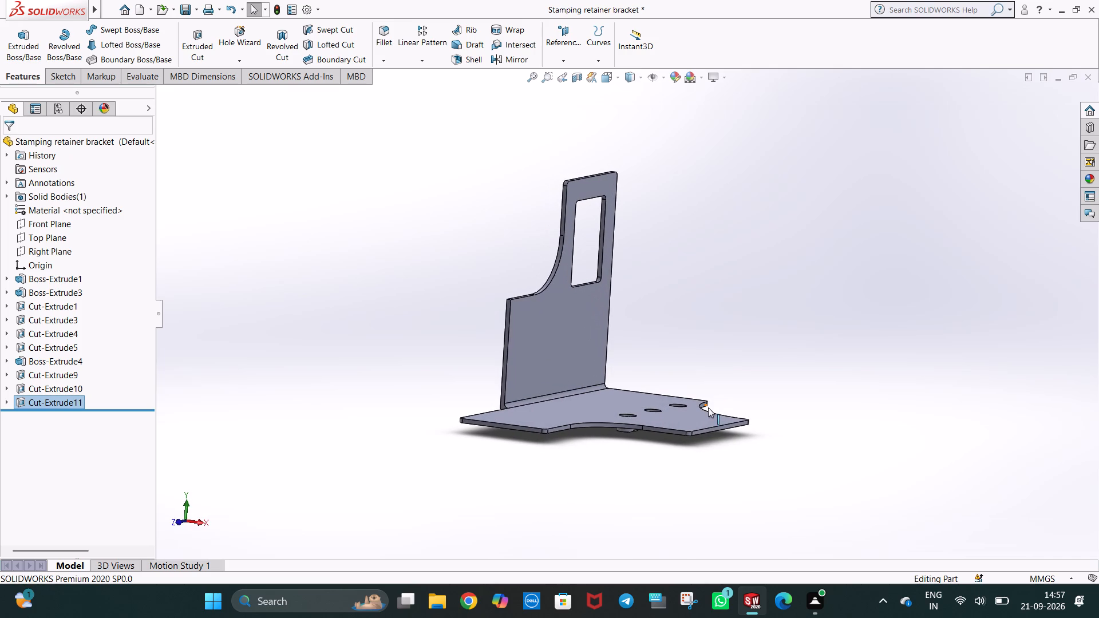
scroll(708, 407, down, 2)
scroll(665, 344, up, 1)
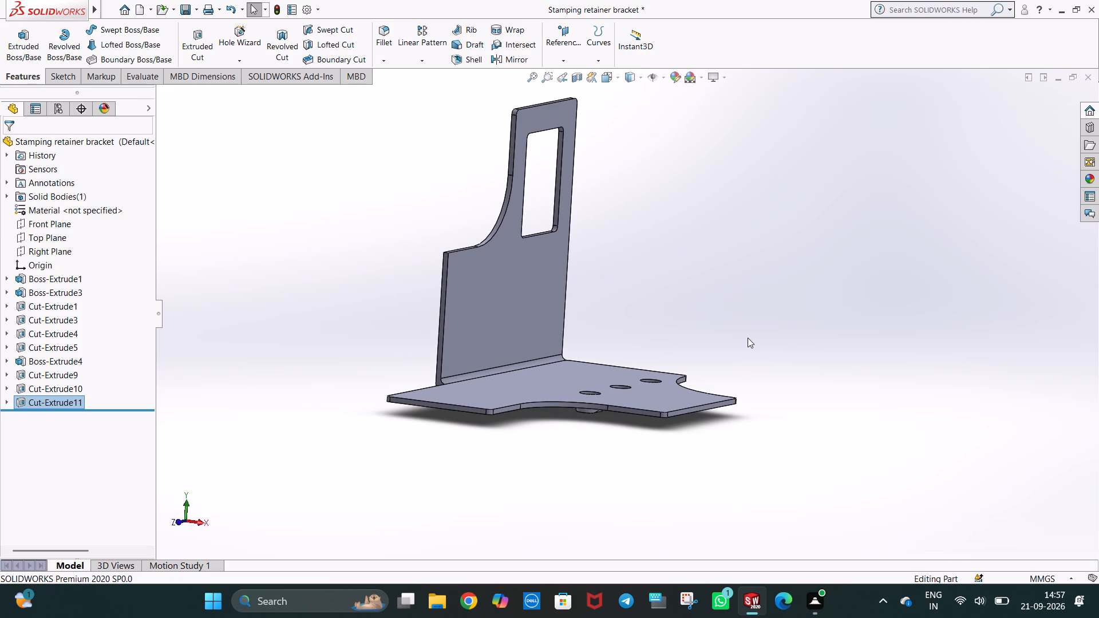
Save the stamping retainer bracket part.
key(ctrl+s)
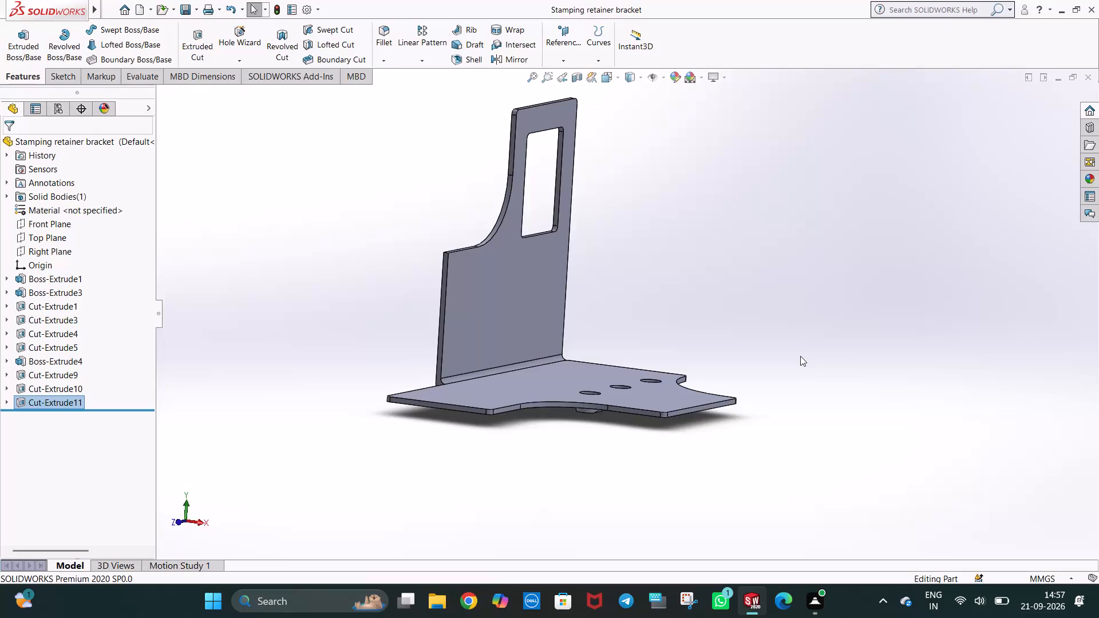
Capture a screenshot of the whole SOLIDWORKS window showing the bracket, leaving out the taskbar.
key(Print)
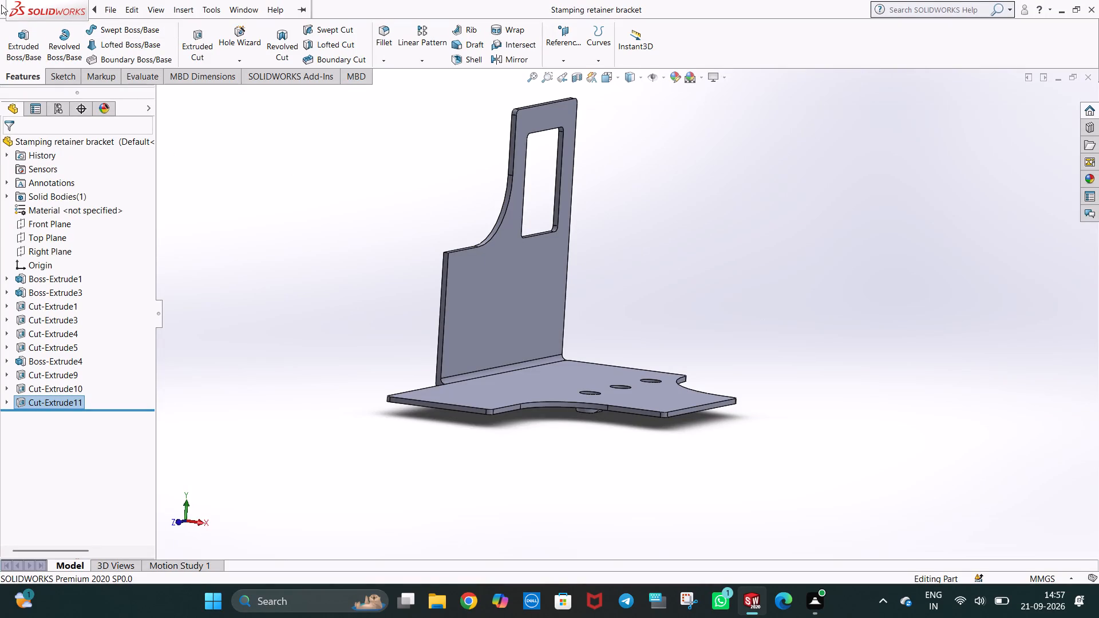
drag(3, 2, 363, 224)
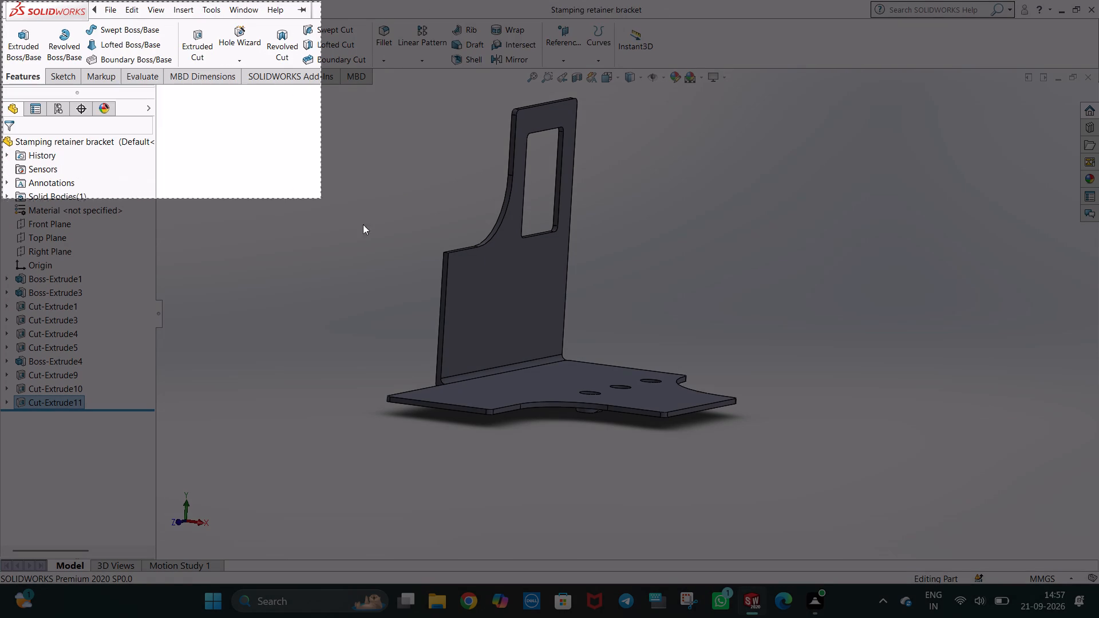
drag(363, 224, 1093, 583)
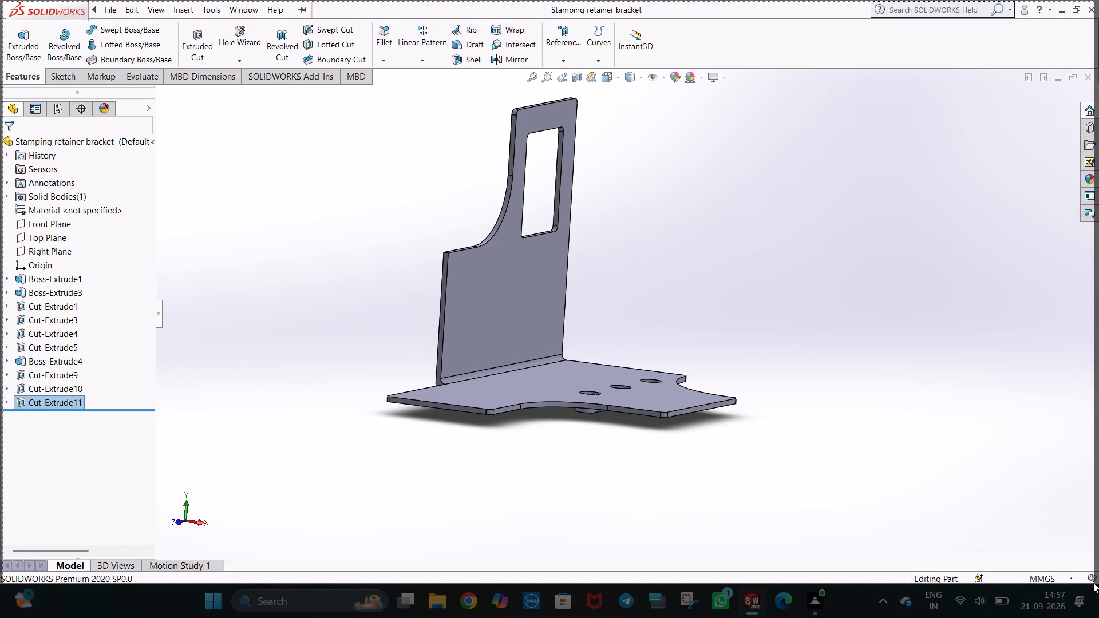
drag(1093, 583, 1098, 583)
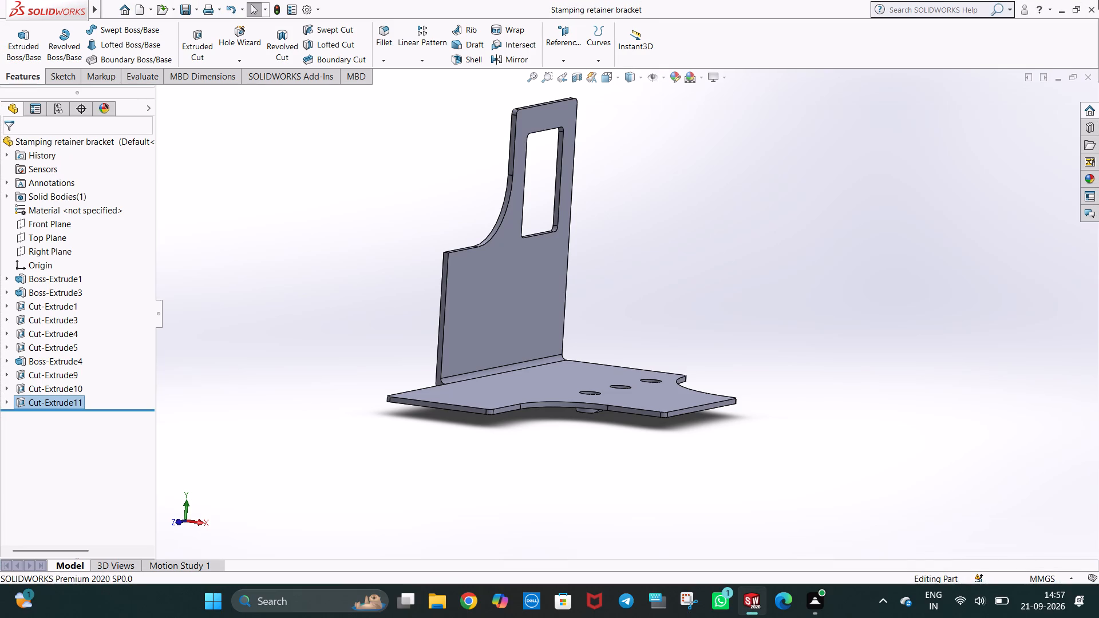
Close SOLIDWORKS.
click(1092, 5)
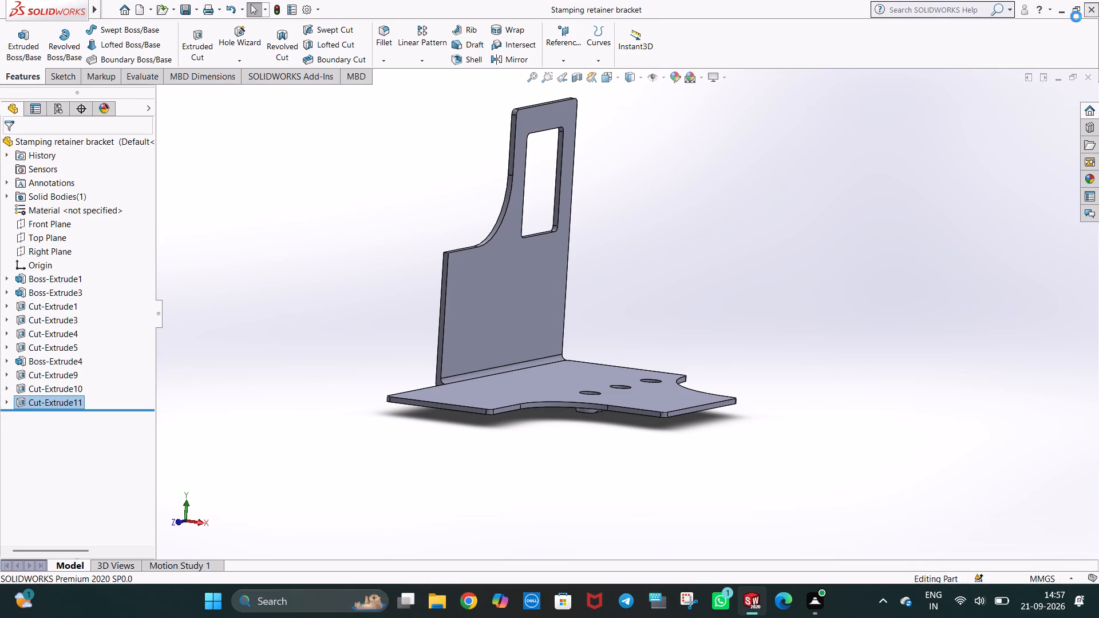
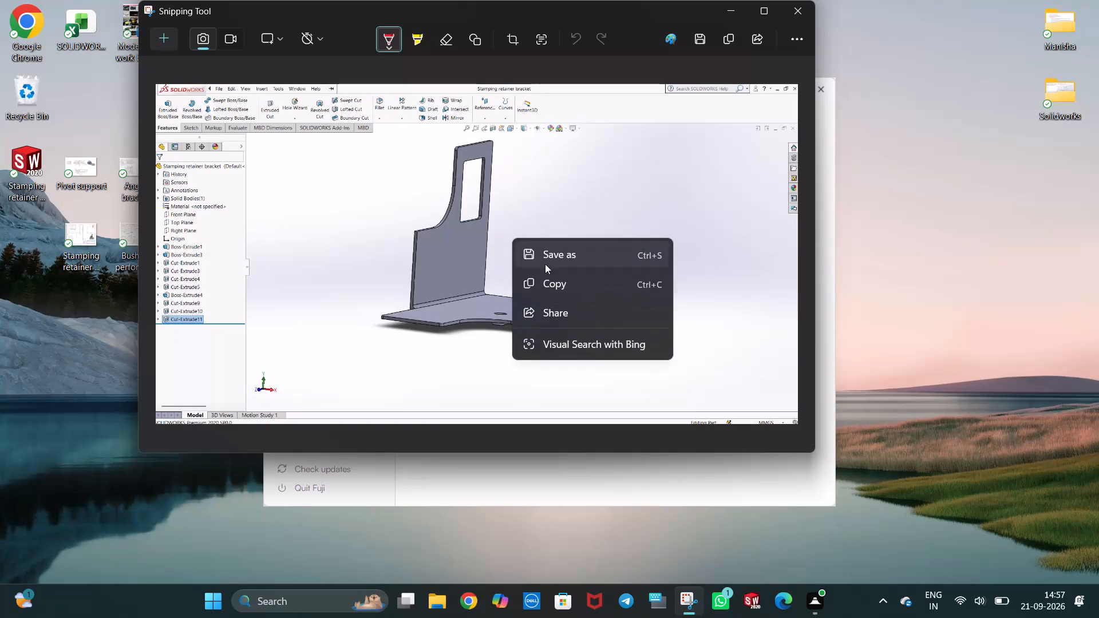
Save the captured screenshot to the Desktop as a PNG named Stamping retainer bracket.
click(564, 258)
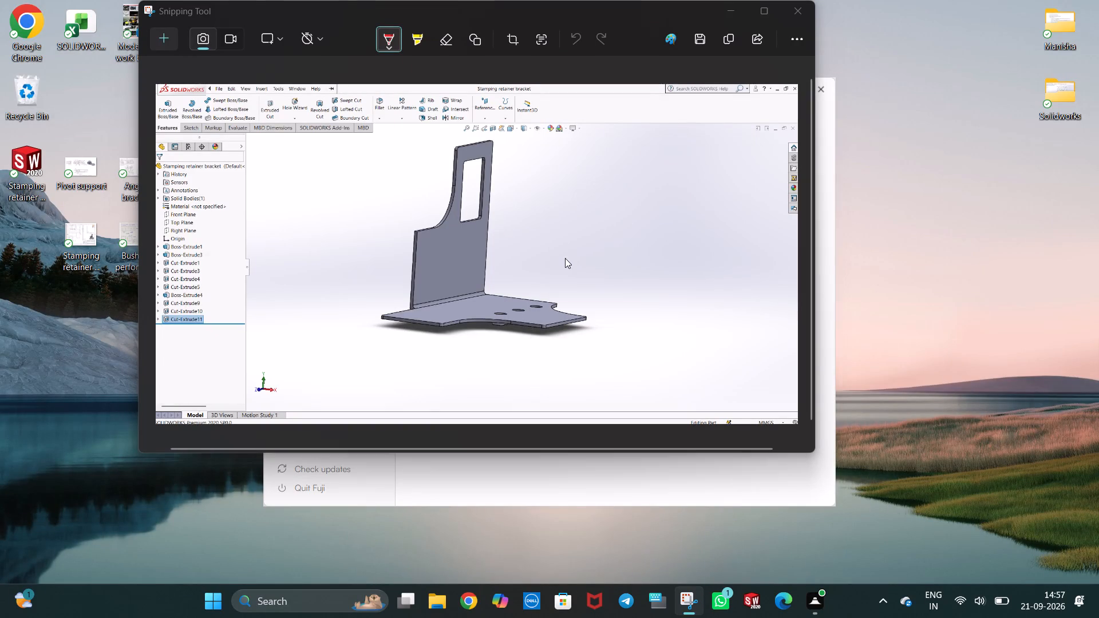
key(BackSpace)
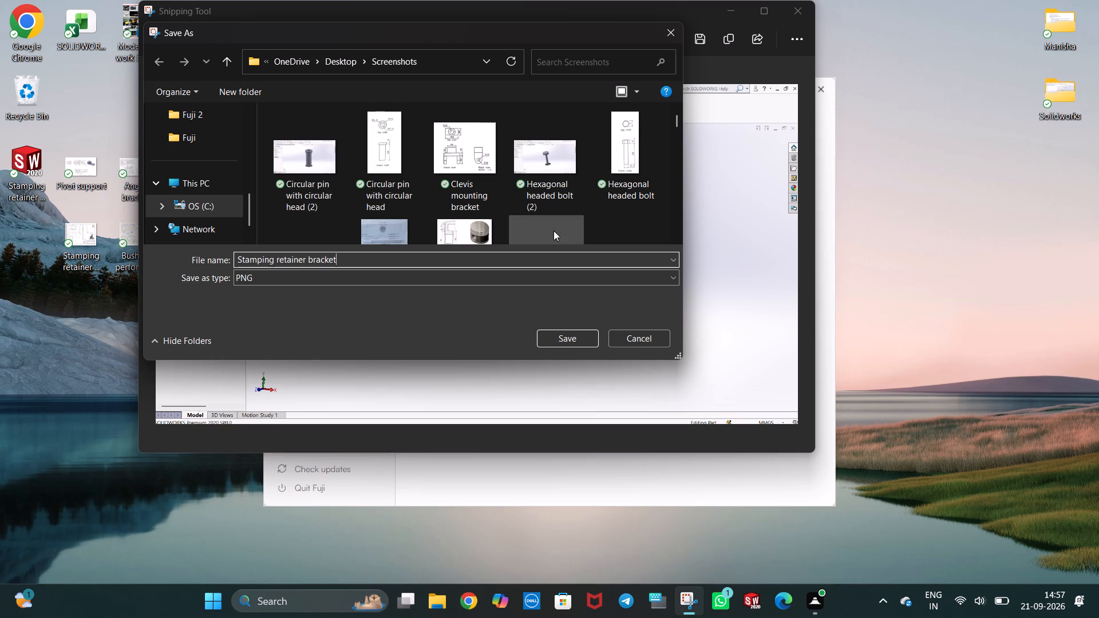
scroll(187, 184, up, 5)
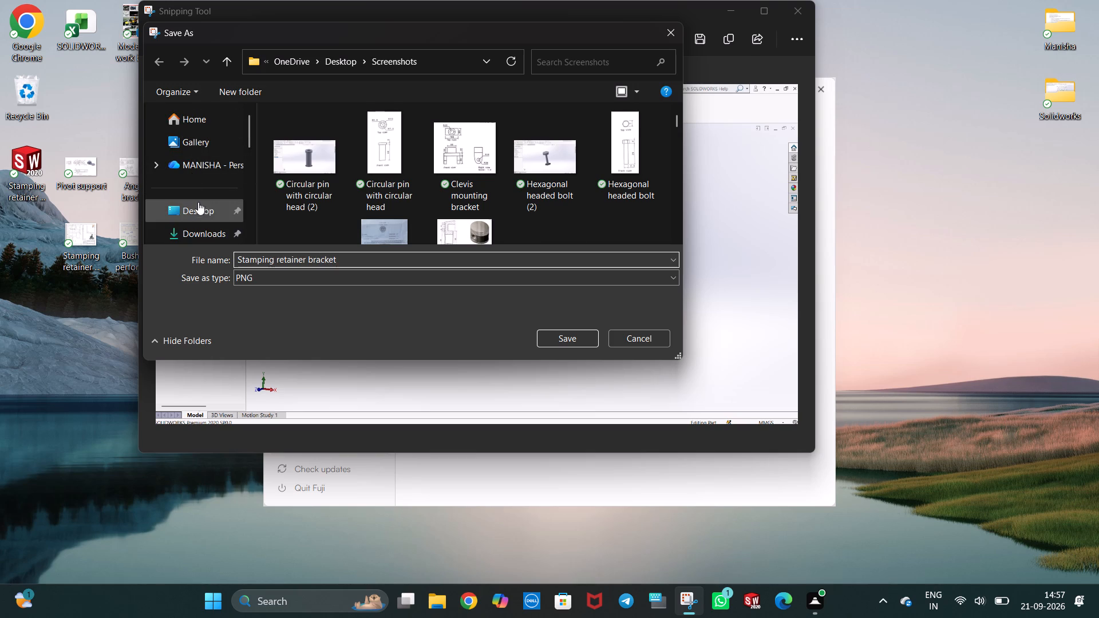
click(198, 207)
click(541, 338)
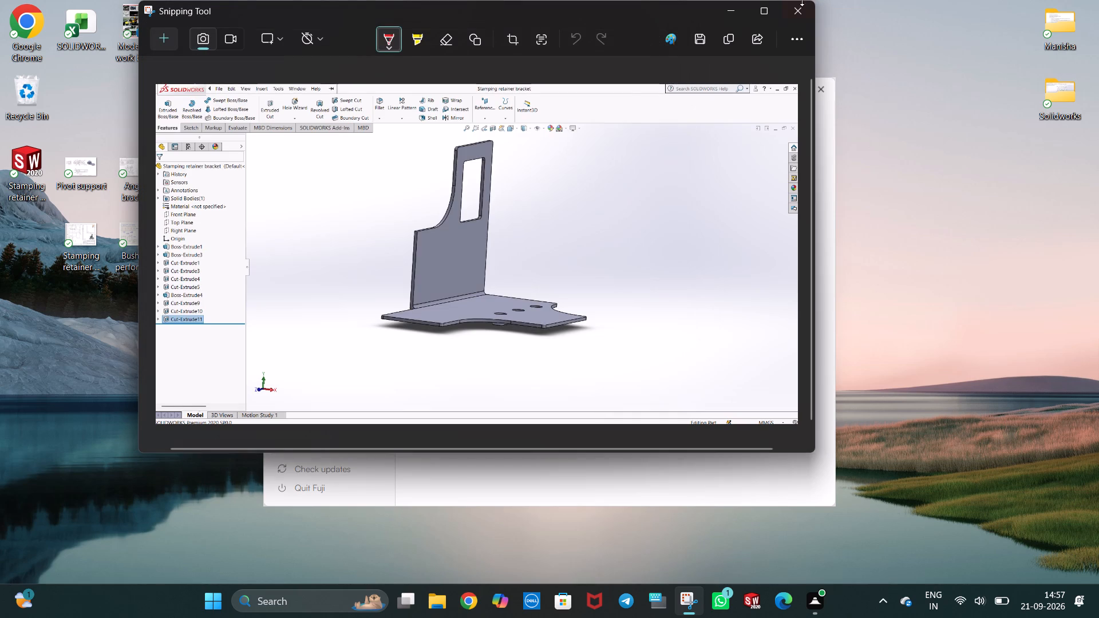